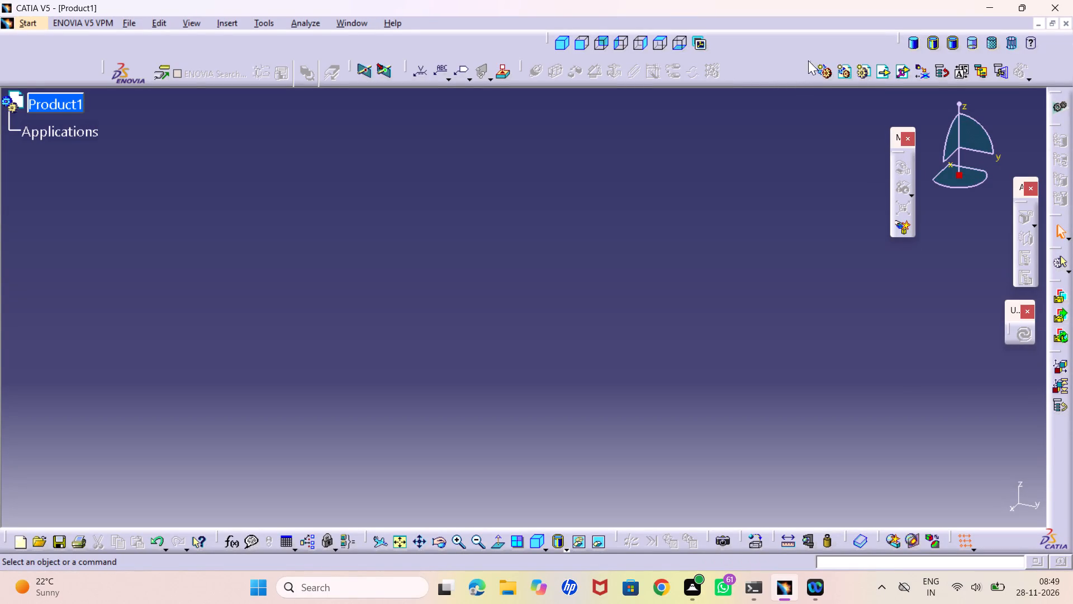
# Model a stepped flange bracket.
# Close the empty product document.
pyautogui.click(1065, 23)
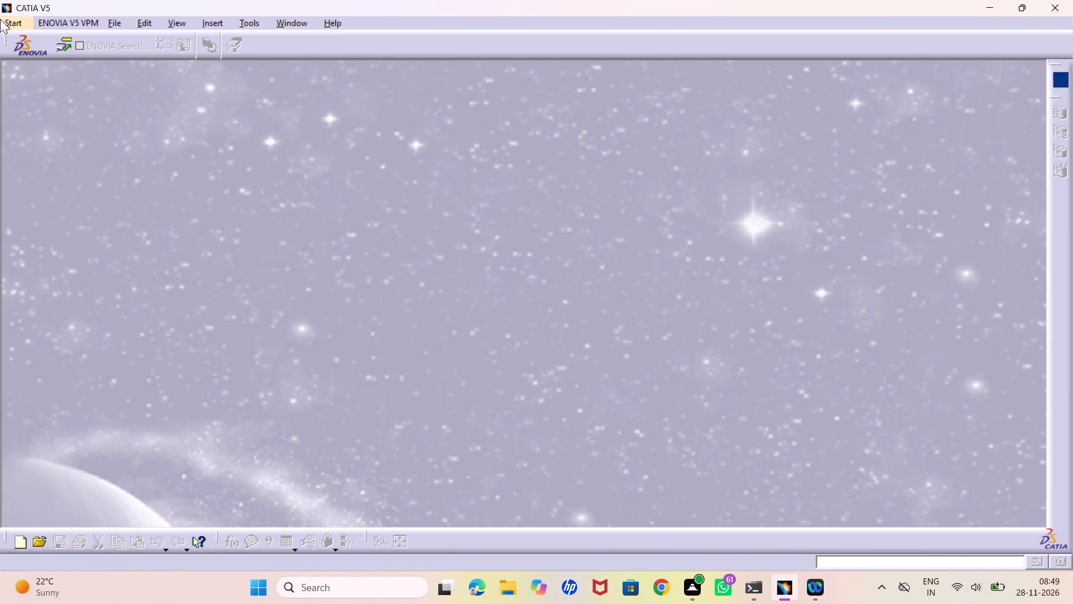
# Create a new Part Design part with the default name Part1 and hybrid design enabled.
pyautogui.click(0, 19)
pyautogui.click(5, 20)
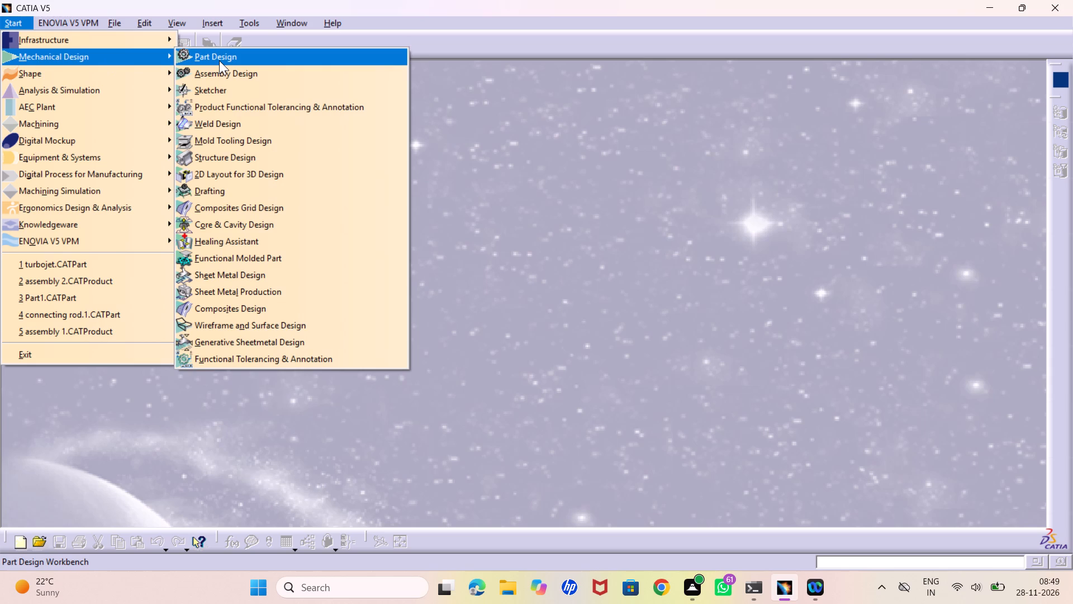
pyautogui.click(219, 60)
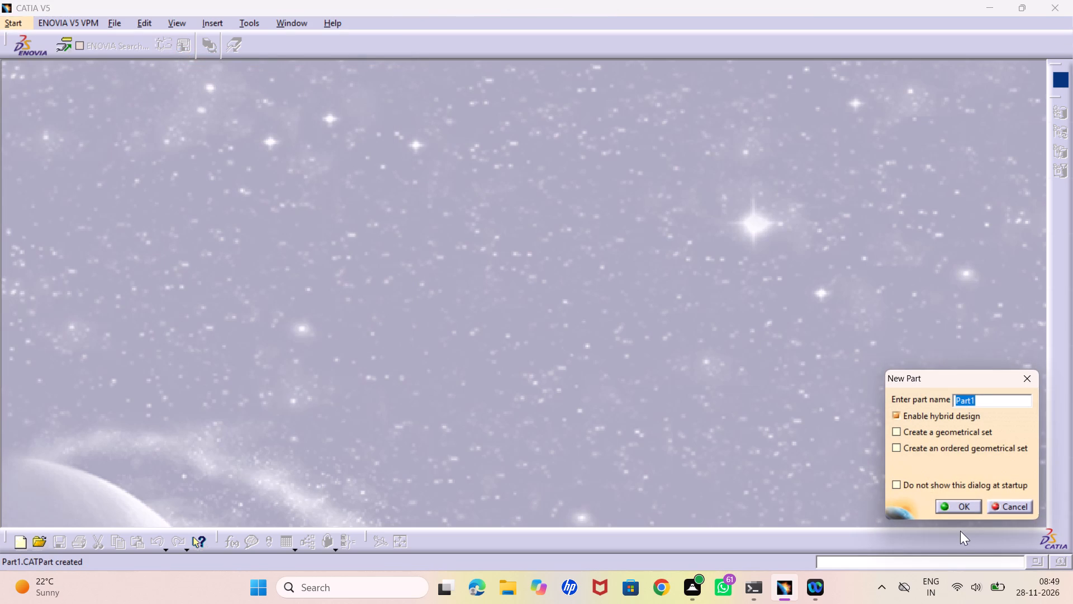
pyautogui.press('Return')
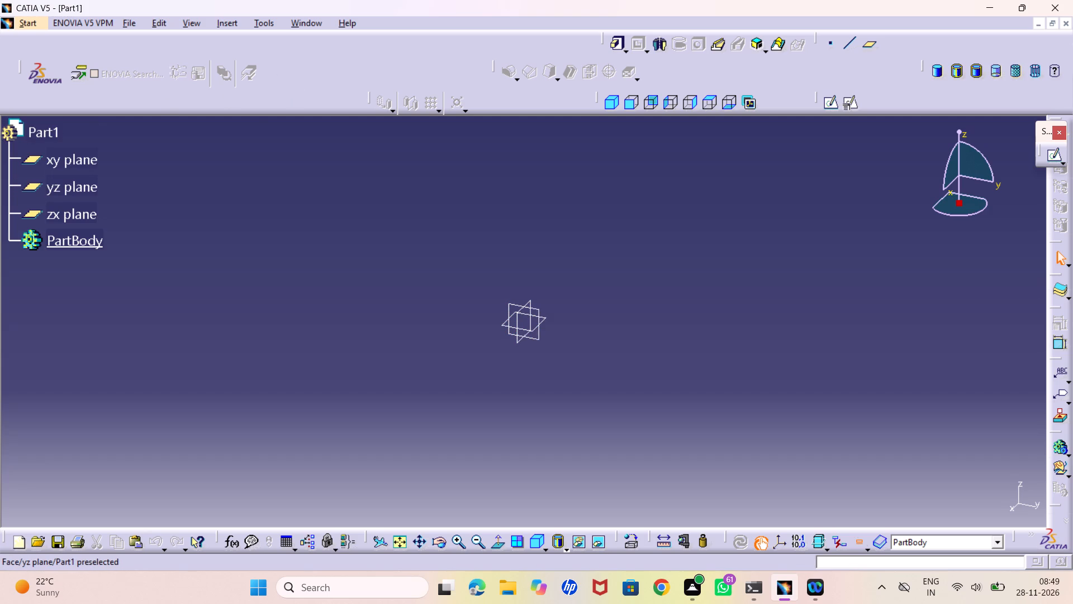
# Create a positioned sketch on the xy plane with its axes swapped and the V direction reversed.
pyautogui.click(547, 315)
pyautogui.click(854, 106)
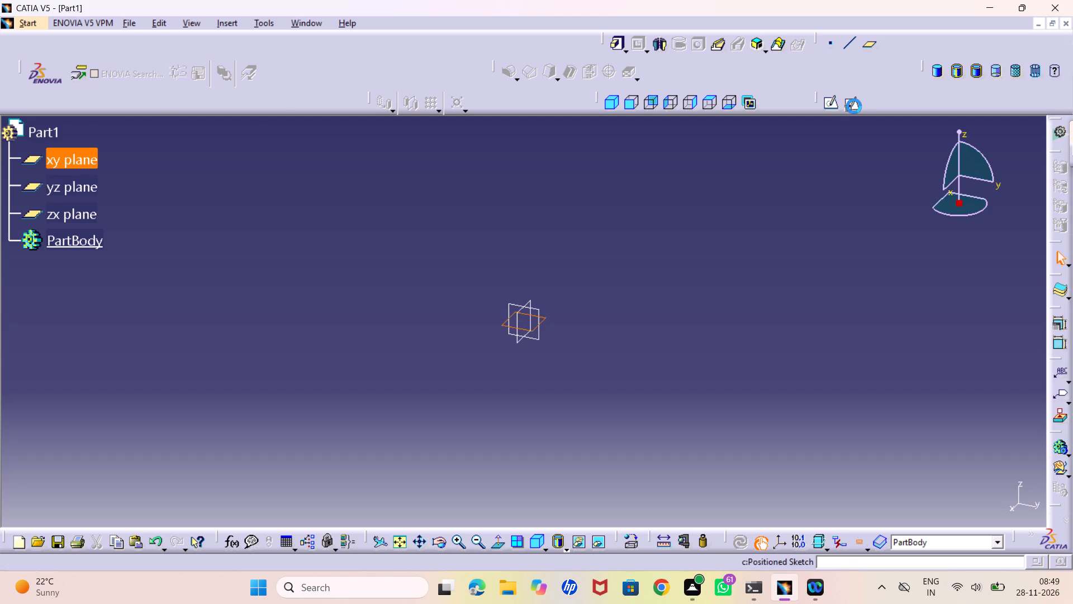
pyautogui.click(989, 482)
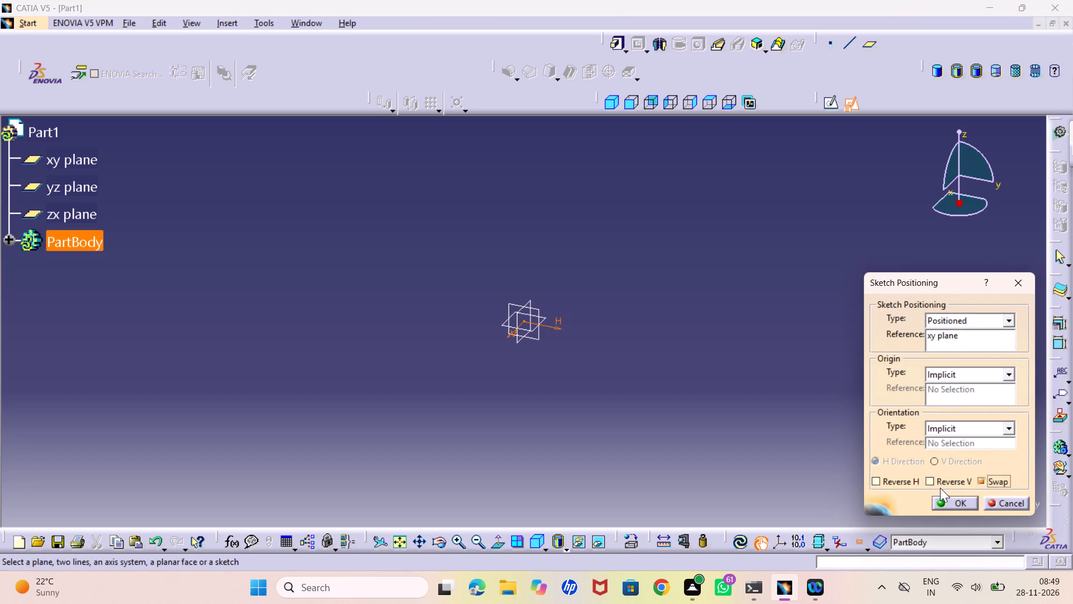
pyautogui.click(932, 484)
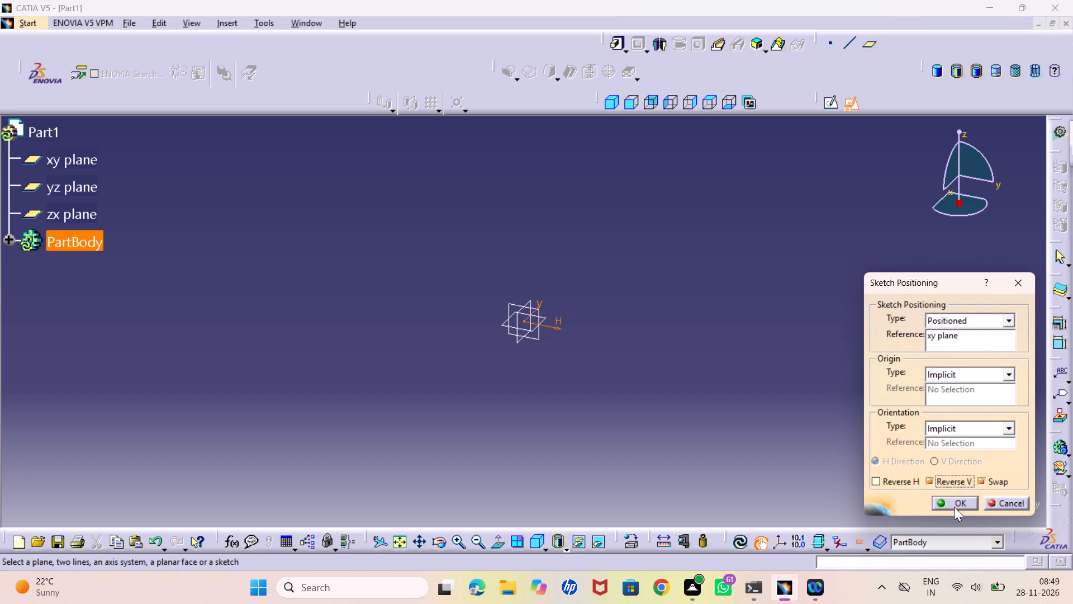
pyautogui.click(952, 504)
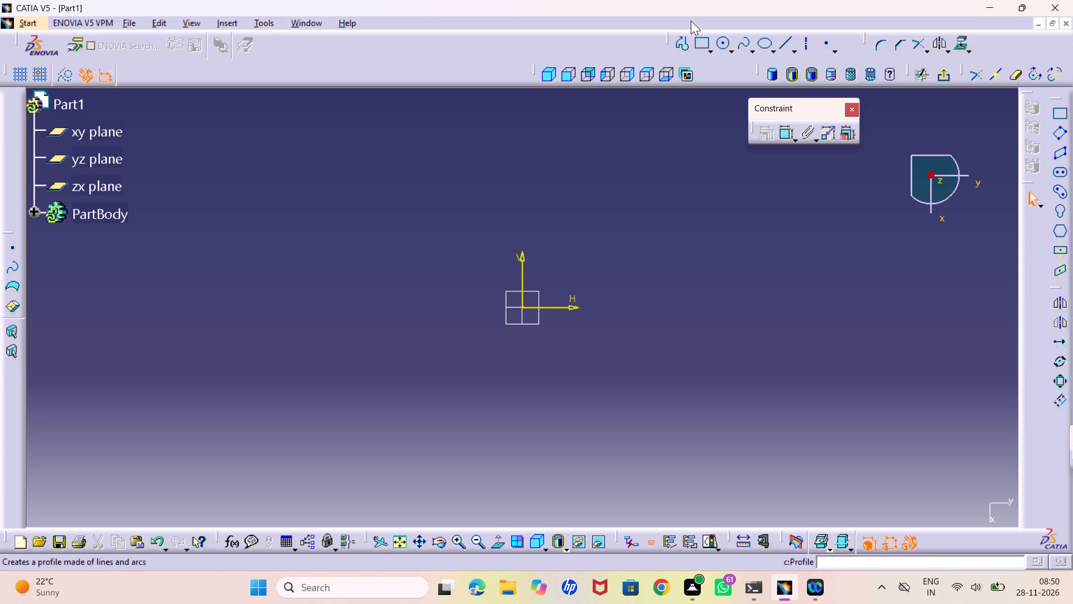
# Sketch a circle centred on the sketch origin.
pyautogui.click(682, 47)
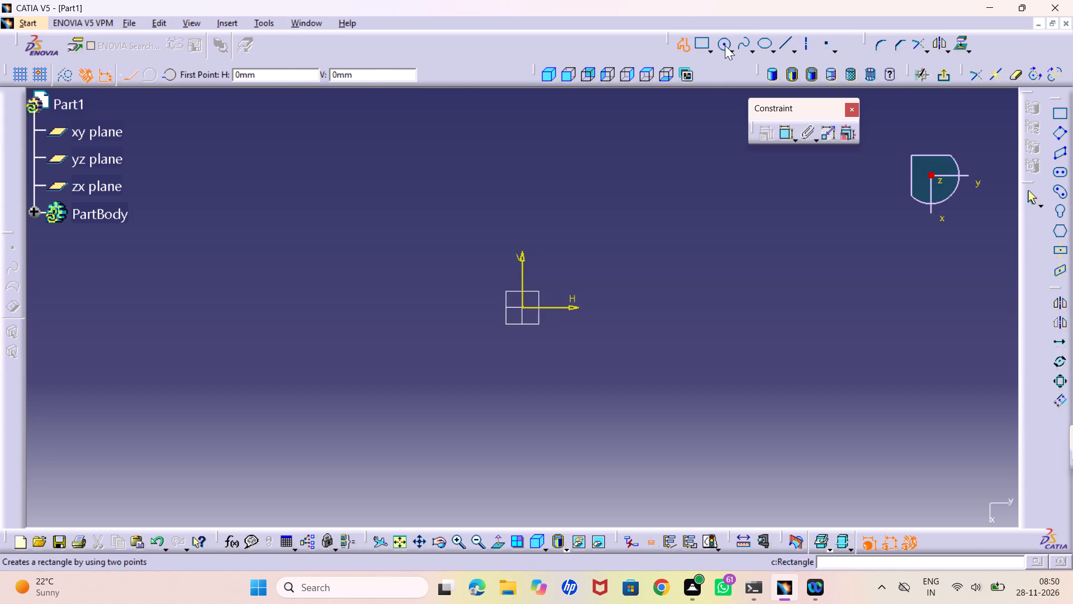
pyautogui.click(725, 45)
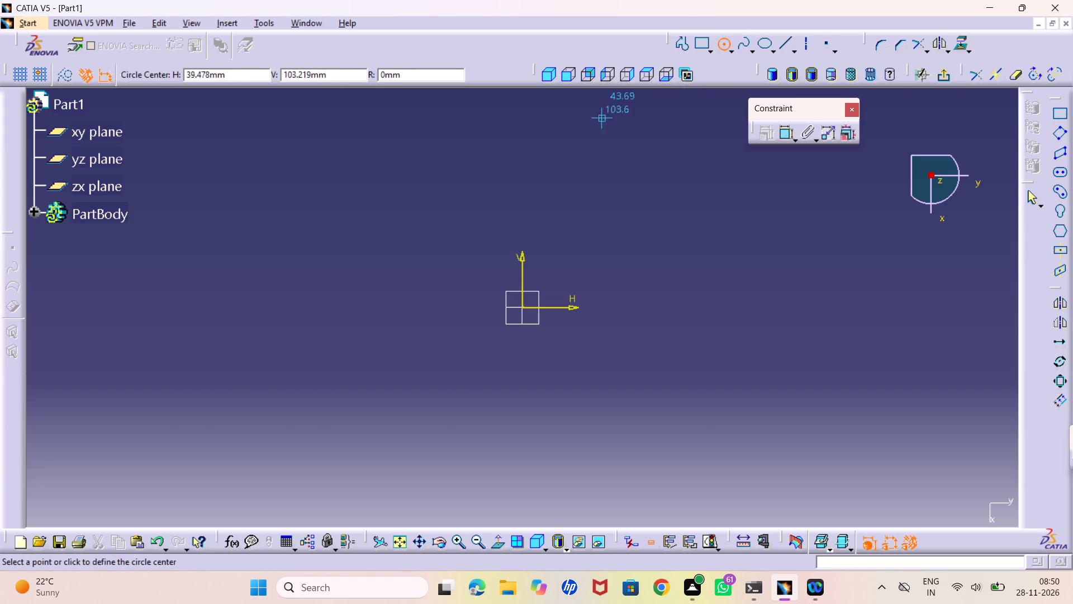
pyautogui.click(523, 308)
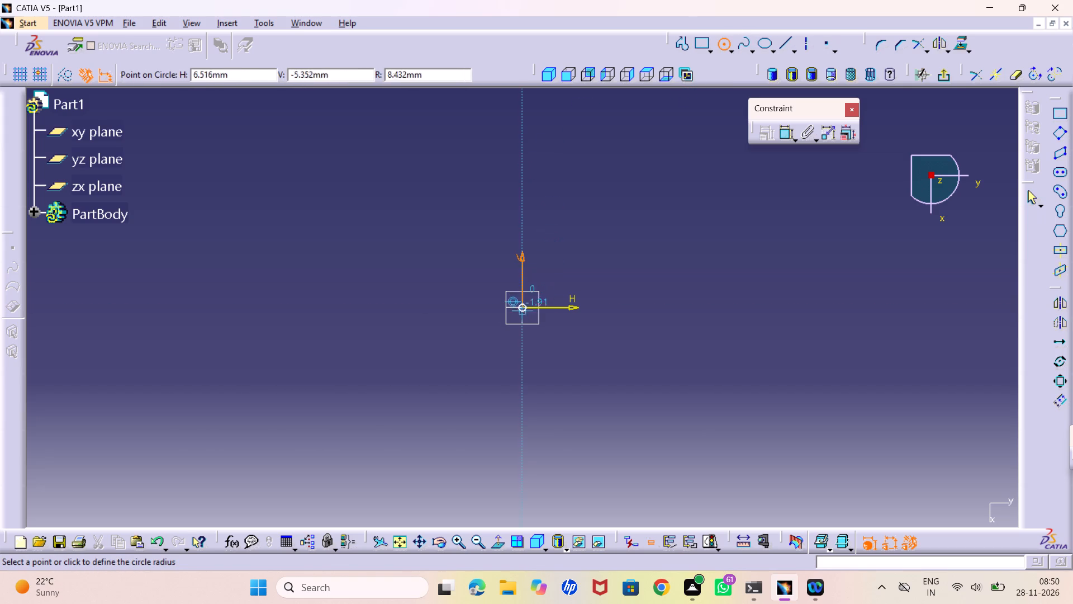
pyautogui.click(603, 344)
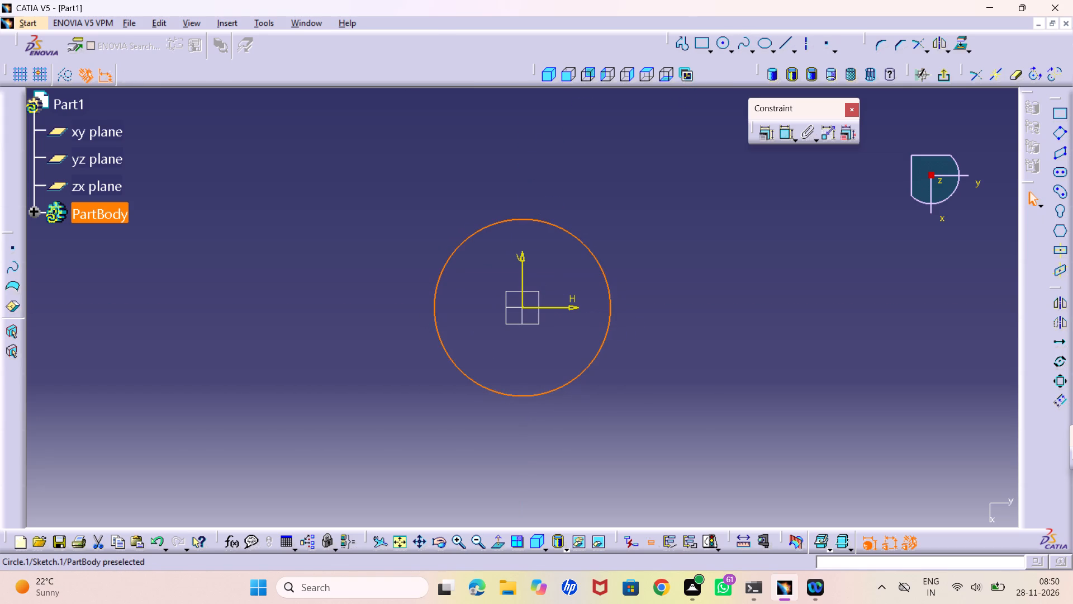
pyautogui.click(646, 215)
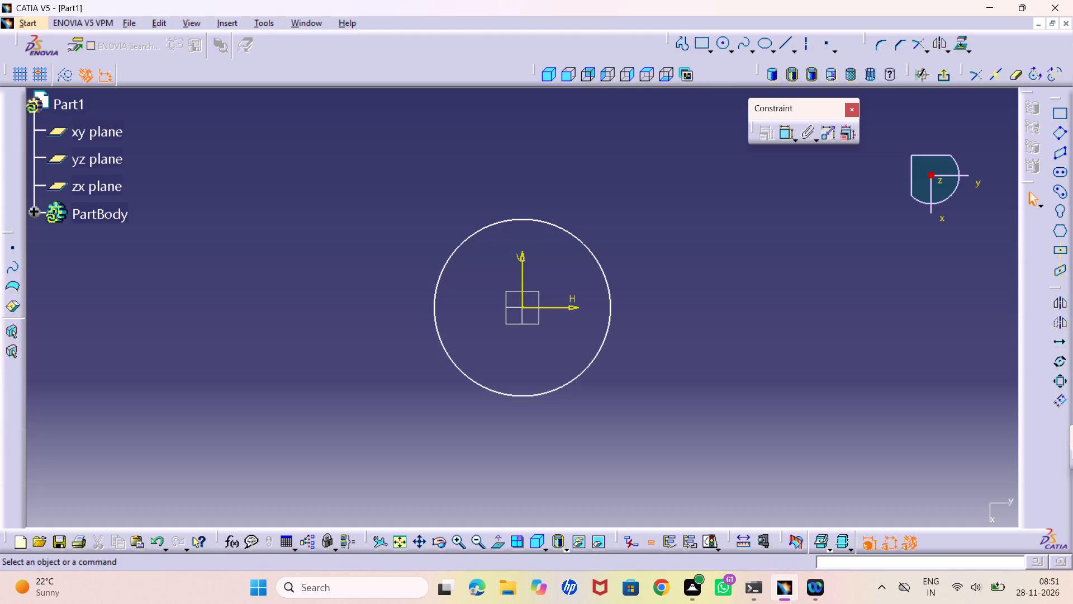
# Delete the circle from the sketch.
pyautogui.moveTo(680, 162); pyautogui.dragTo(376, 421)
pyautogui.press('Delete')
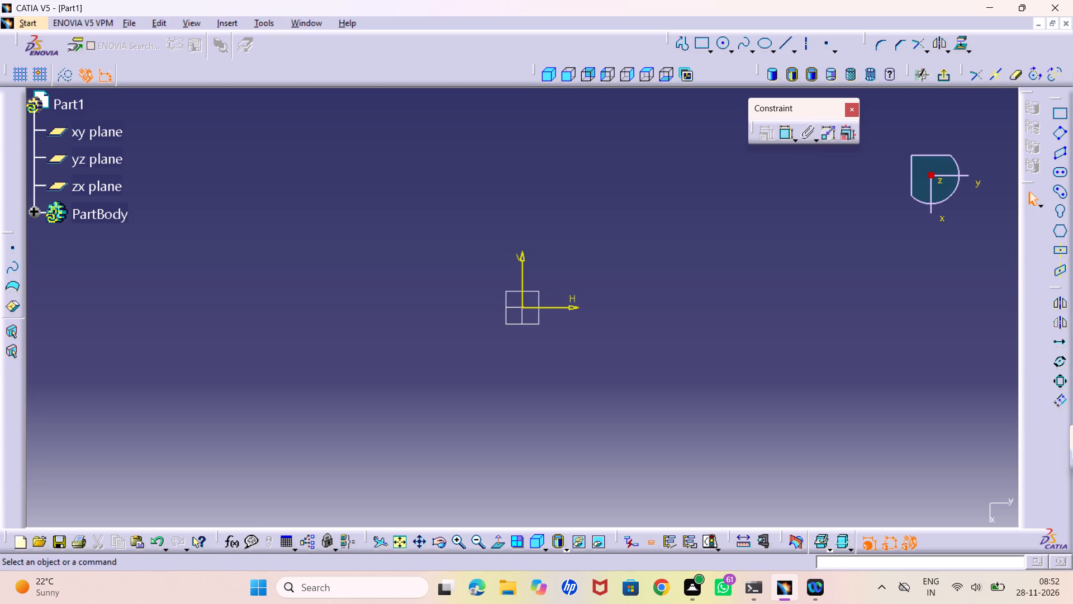
# Sketch a circle about 81 mm in diameter centred on the sketch origin.
pyautogui.click(724, 36)
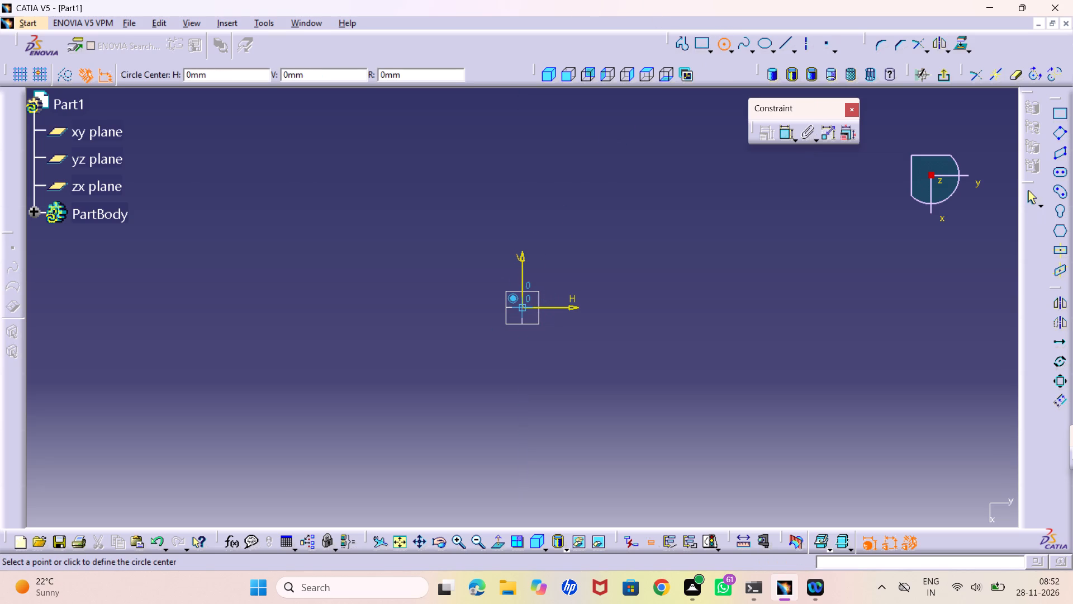
pyautogui.click(521, 308)
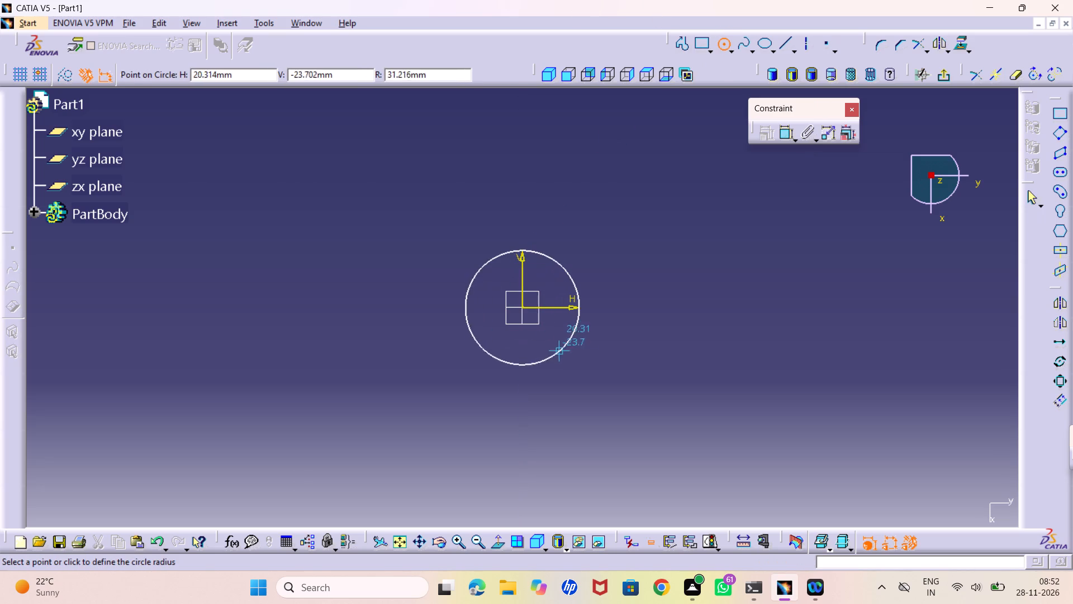
pyautogui.click(568, 367)
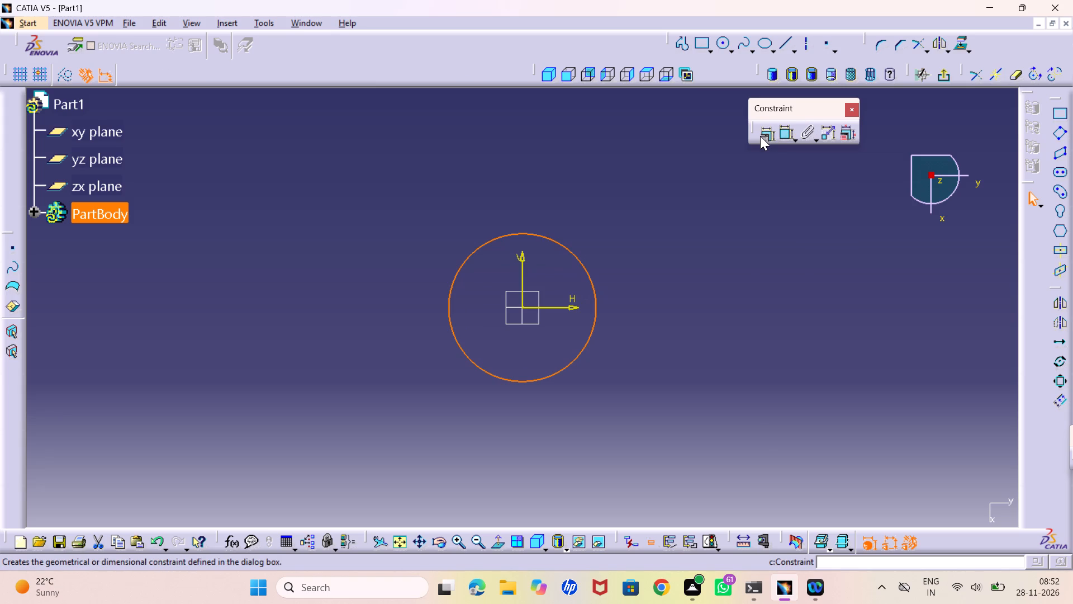
# Add a diameter constraint to the circle and set it to 276 mm.
pyautogui.click(783, 133)
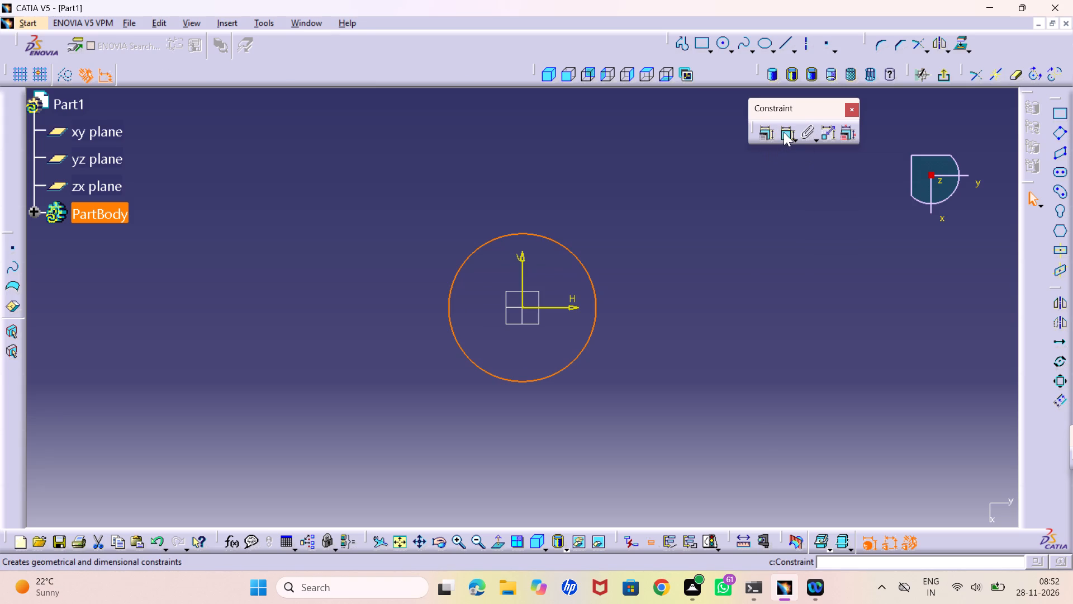
pyautogui.click(639, 230)
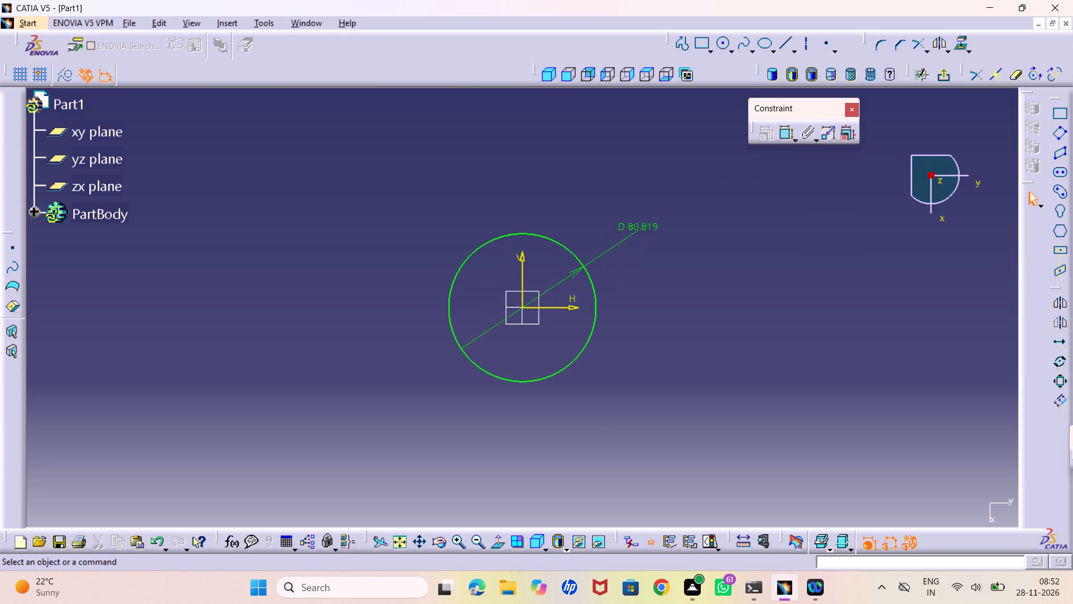
pyautogui.click(639, 230)
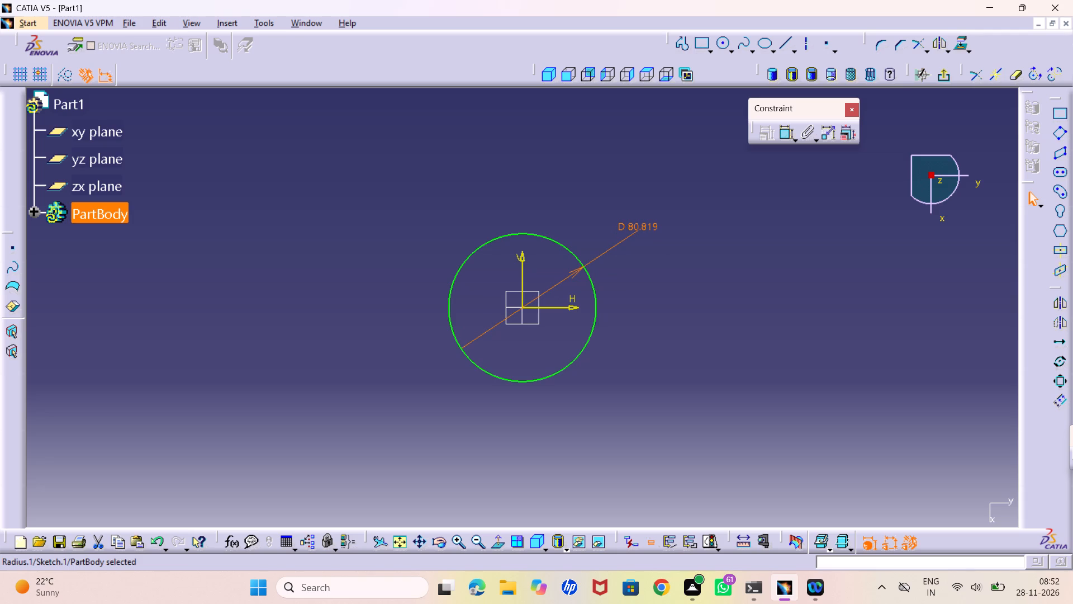
pyautogui.click(651, 265)
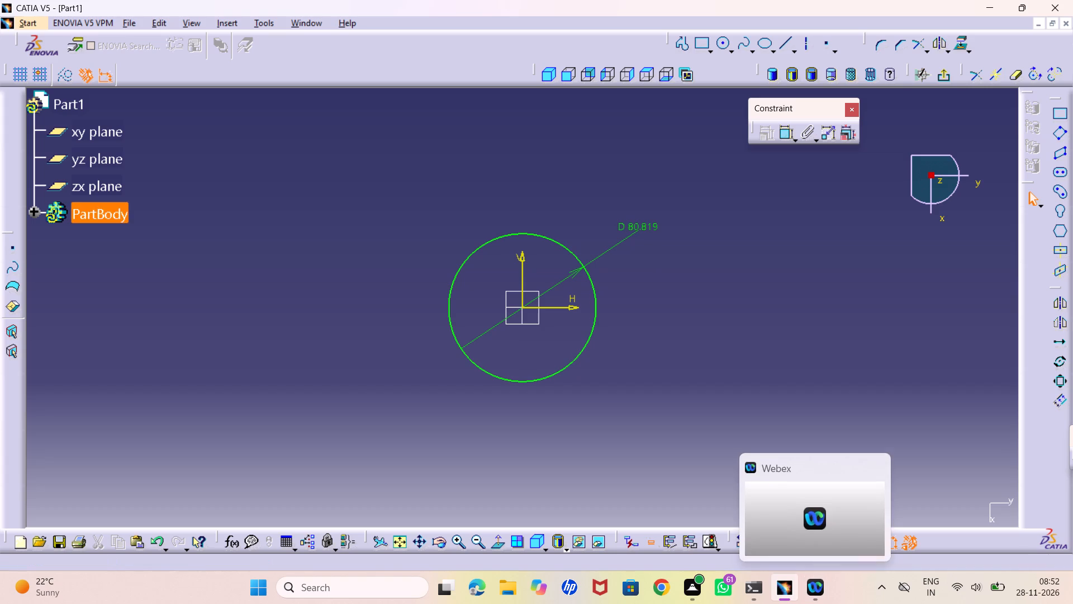
pyautogui.doubleClick(635, 218)
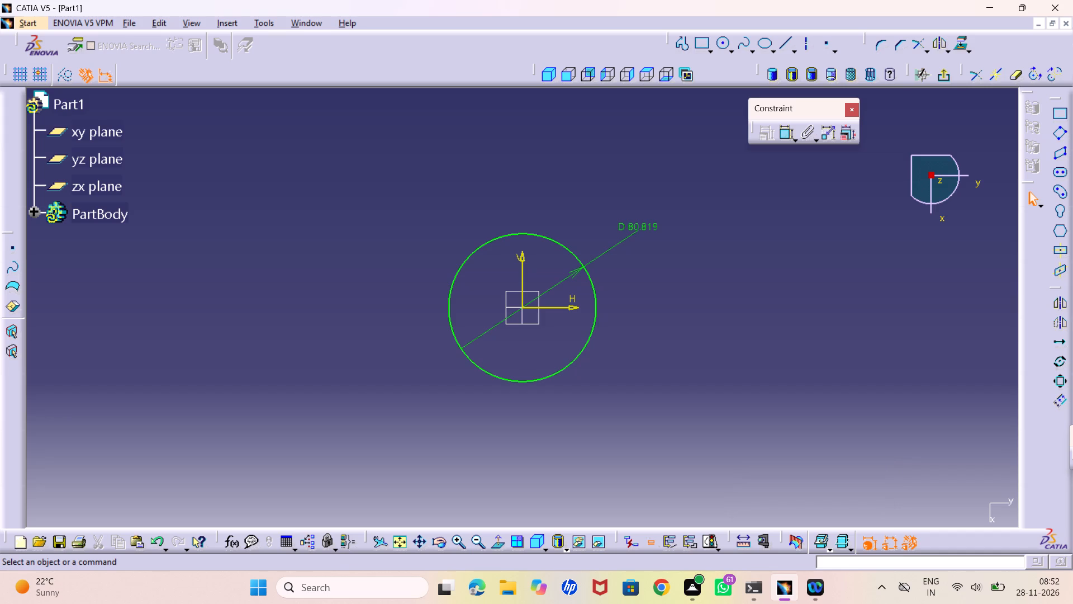
pyautogui.doubleClick(631, 221)
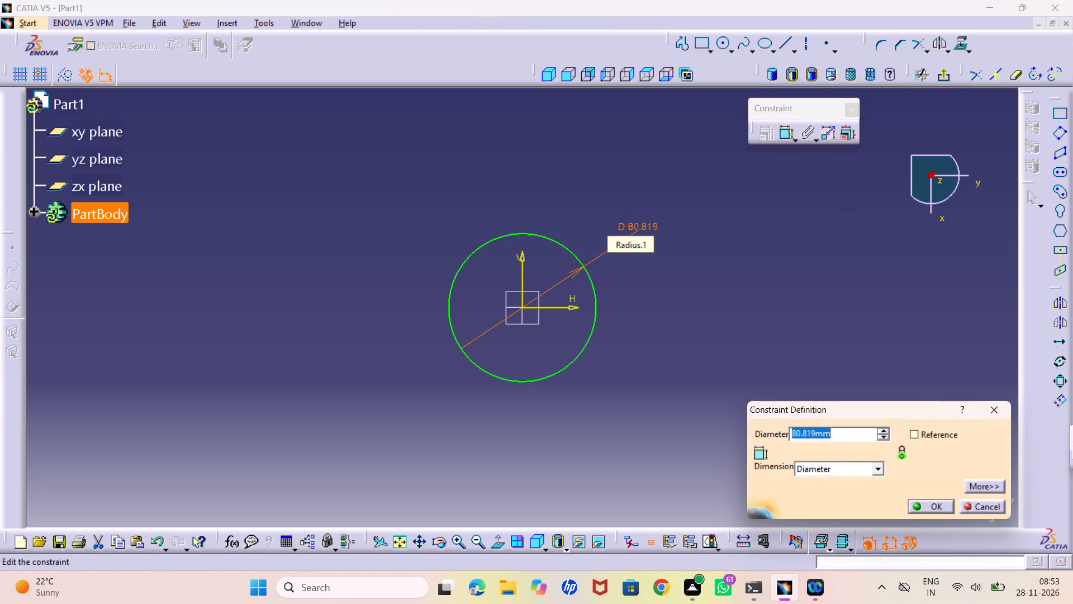
pyautogui.write('138')
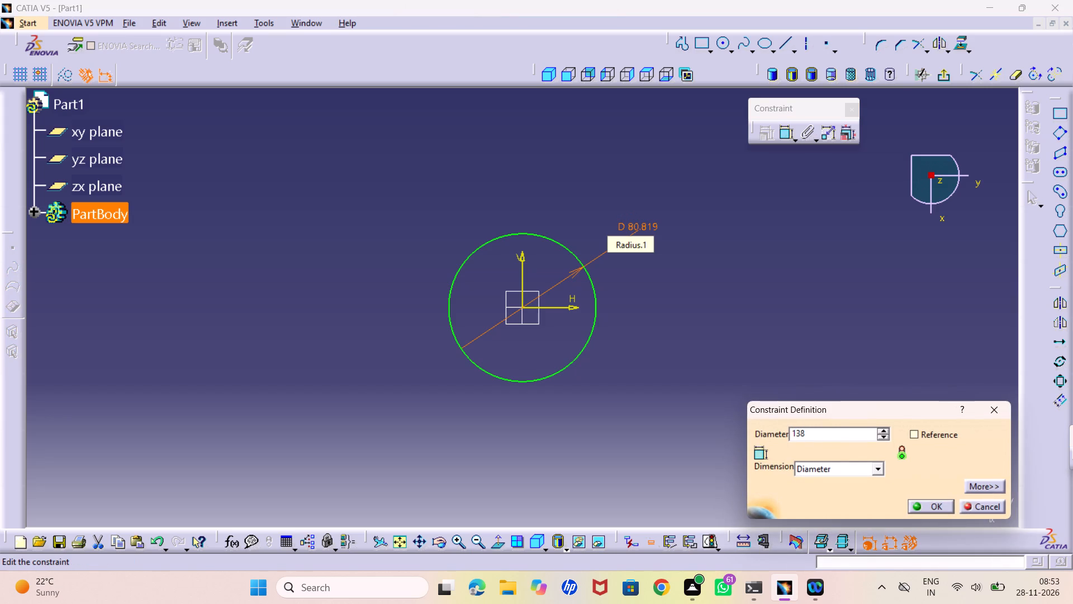
pyautogui.press('+')
pyautogui.write('138')
pyautogui.press('Return')
pyautogui.click(552, 209)
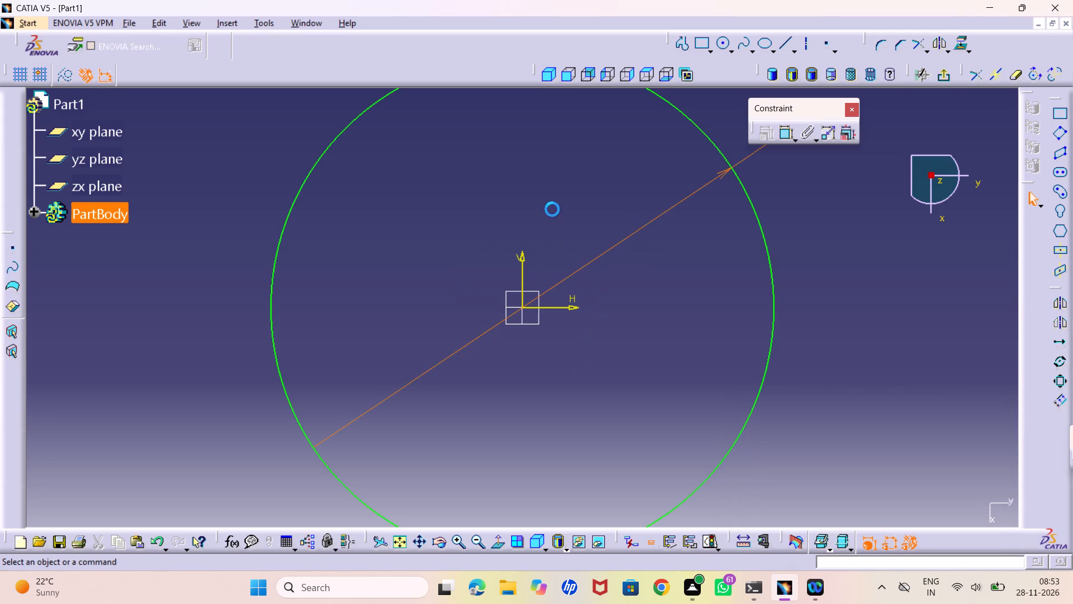
# Sketch a larger concentric circle about 393 mm in diameter around the 276 mm circle, centred on the origin.
pyautogui.moveTo(547, 202); pyautogui.dragTo(552, 236, button='middle')
pyautogui.rightClick(547, 202)
pyautogui.scroll(-1, 547, 202)
pyautogui.moveTo(561, 223); pyautogui.dragTo(561, 225, button='middle')
pyautogui.rightClick(561, 223)
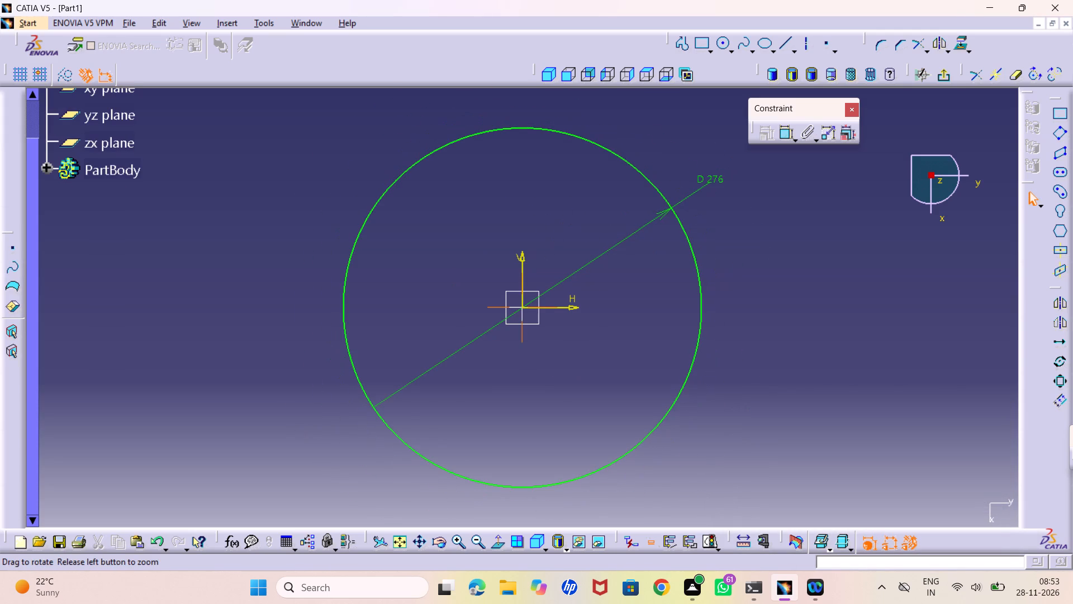
pyautogui.moveTo(561, 225); pyautogui.dragTo(561, 234, button='middle')
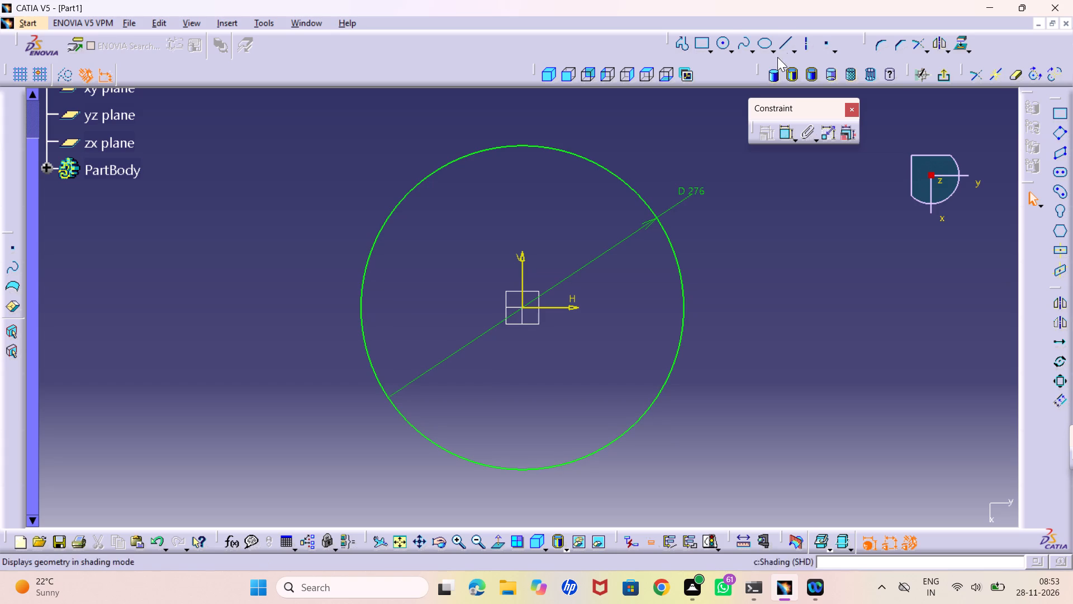
pyautogui.click(721, 40)
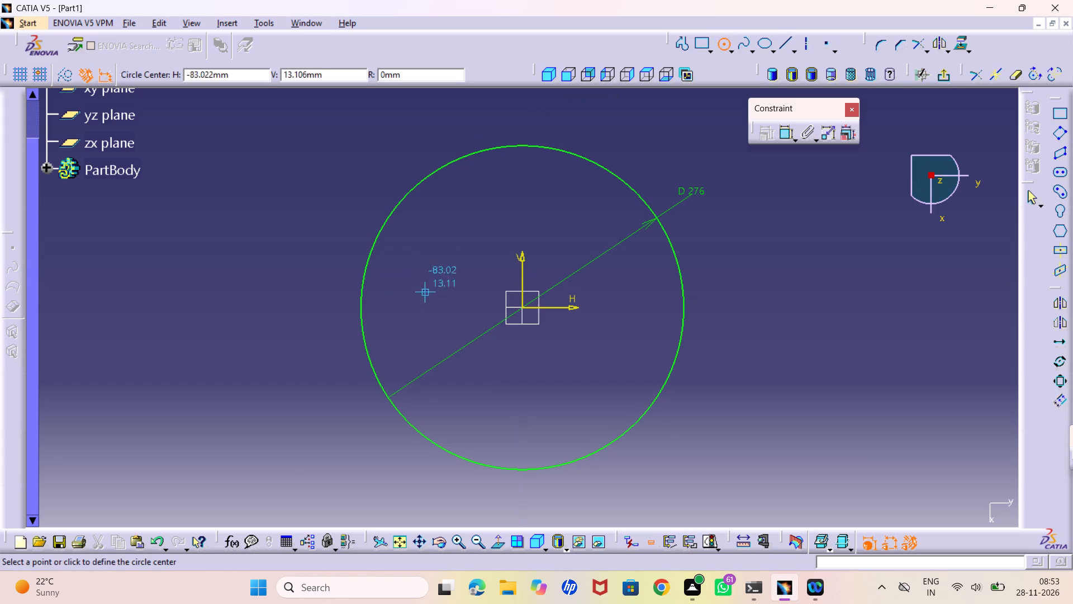
pyautogui.click(525, 308)
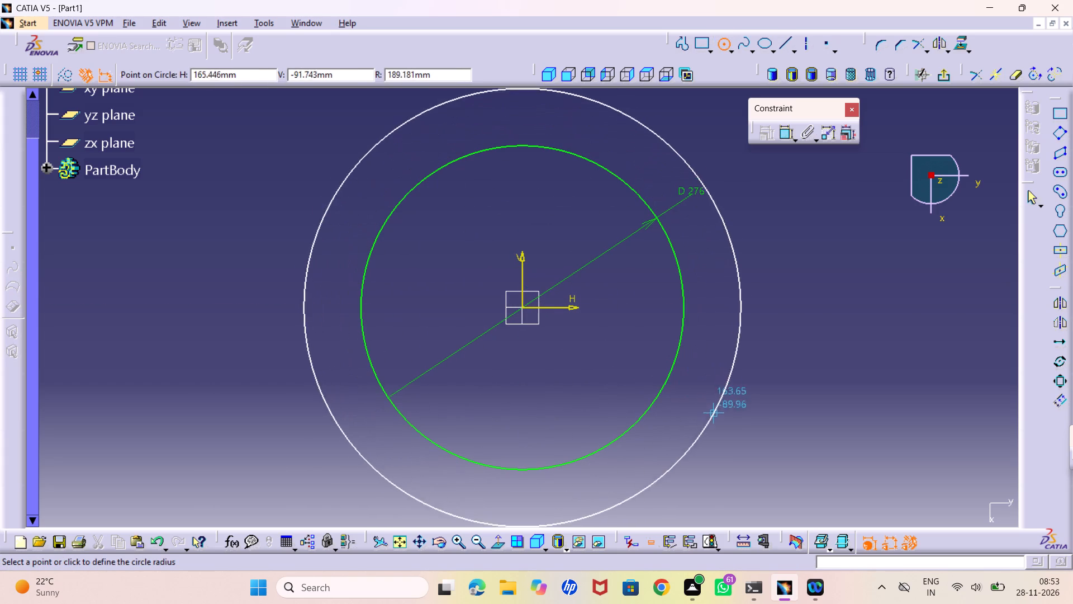
pyautogui.click(725, 421)
# Dimension the outer circle's diameter, placing the value outside the circle.
pyautogui.moveTo(603, 341); pyautogui.dragTo(621, 406, button='middle')
pyautogui.rightClick(603, 341)
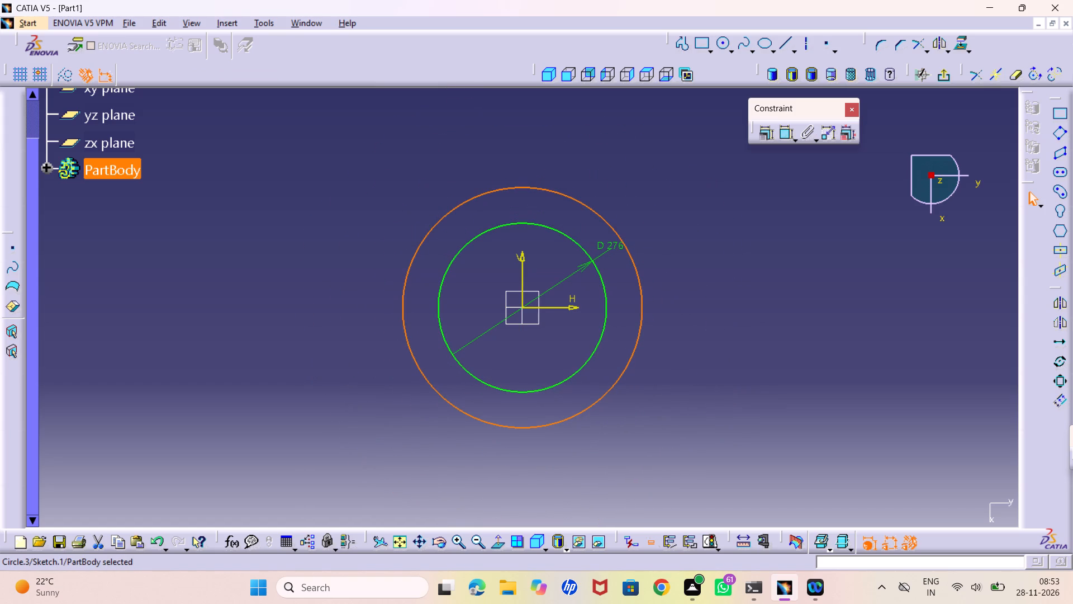
pyautogui.click(782, 224)
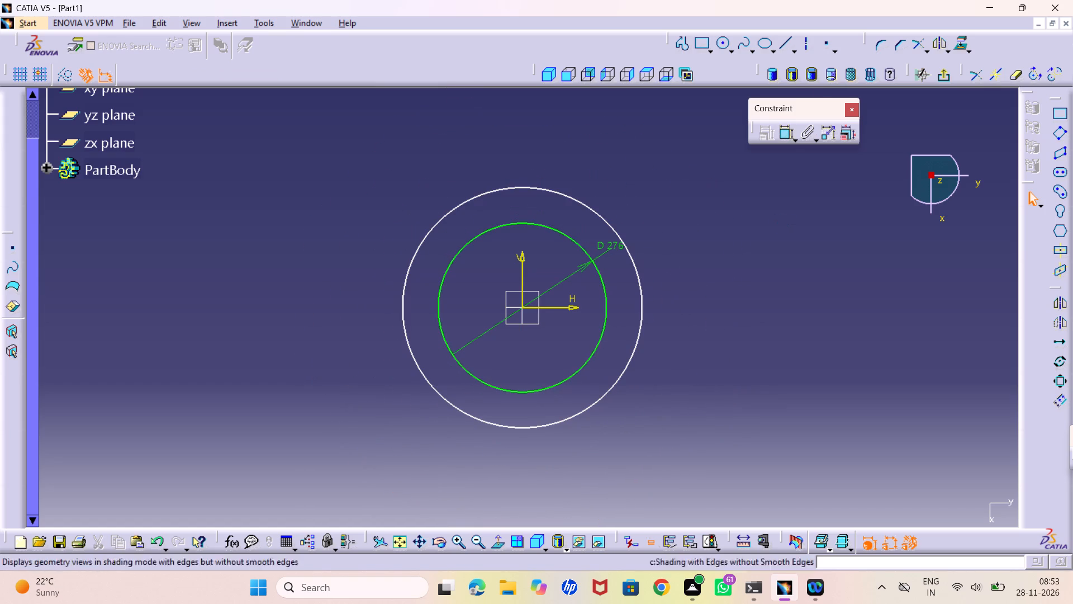
pyautogui.doubleClick(785, 137)
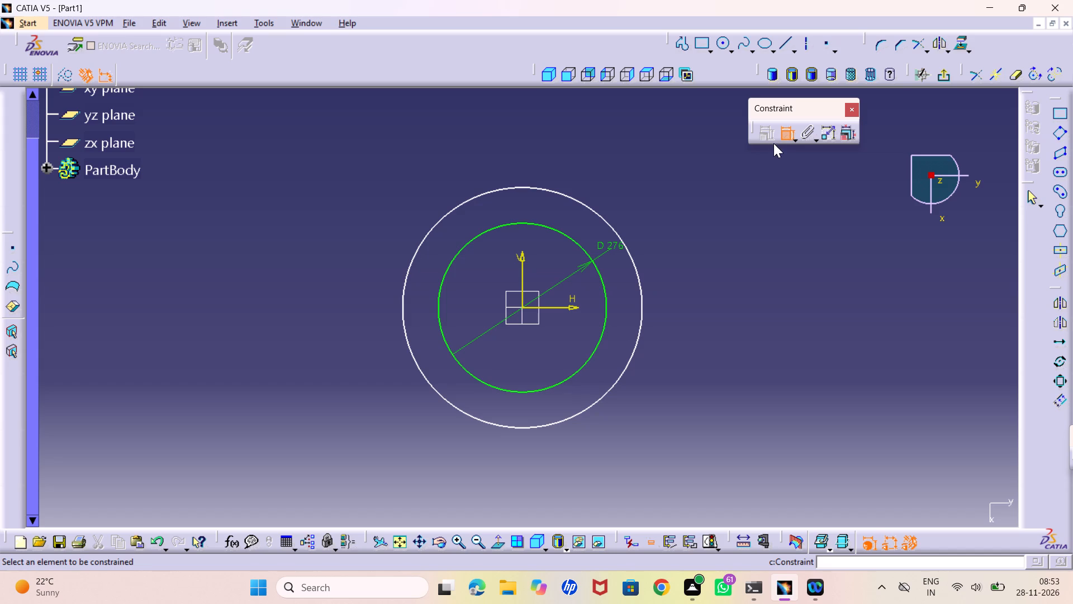
pyautogui.click(642, 292)
pyautogui.click(704, 247)
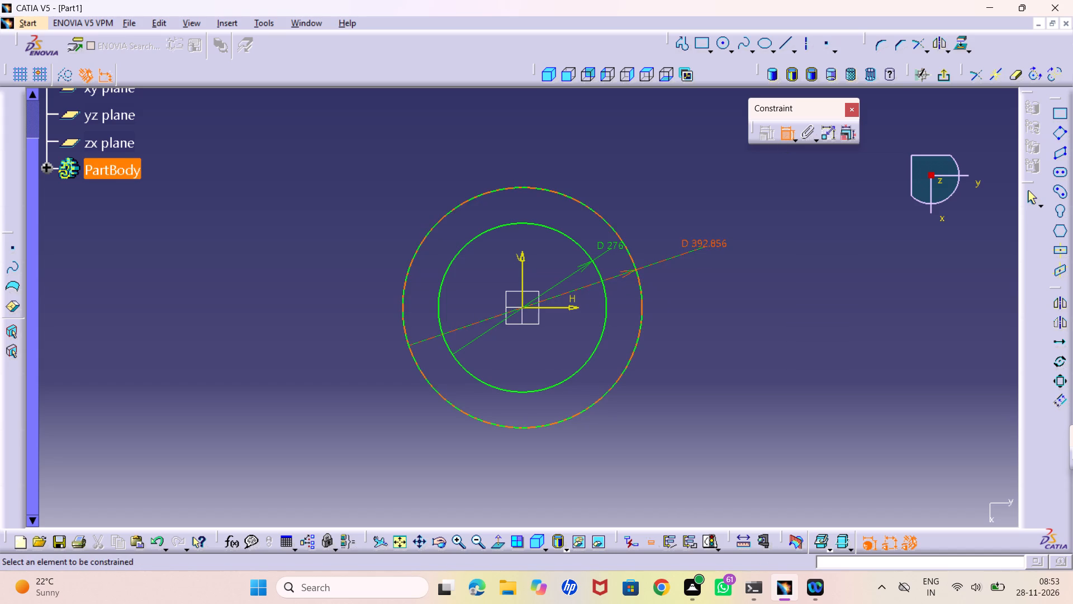
# Switch the outer circle's diameter dimension to a radius and set it to 221 mm.
pyautogui.click(704, 241)
pyautogui.click(704, 239)
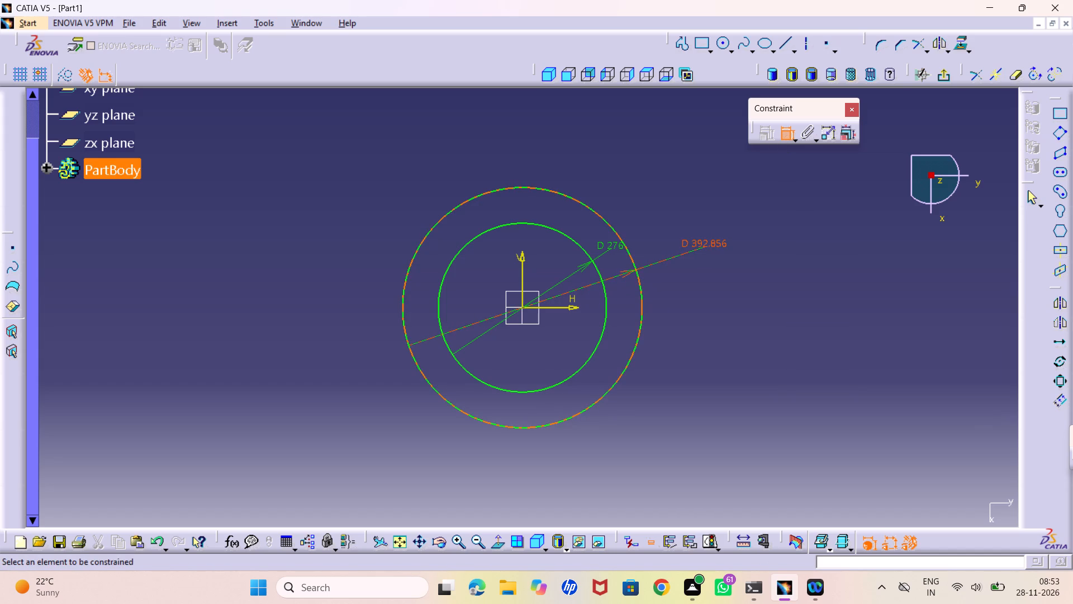
pyautogui.click(704, 239)
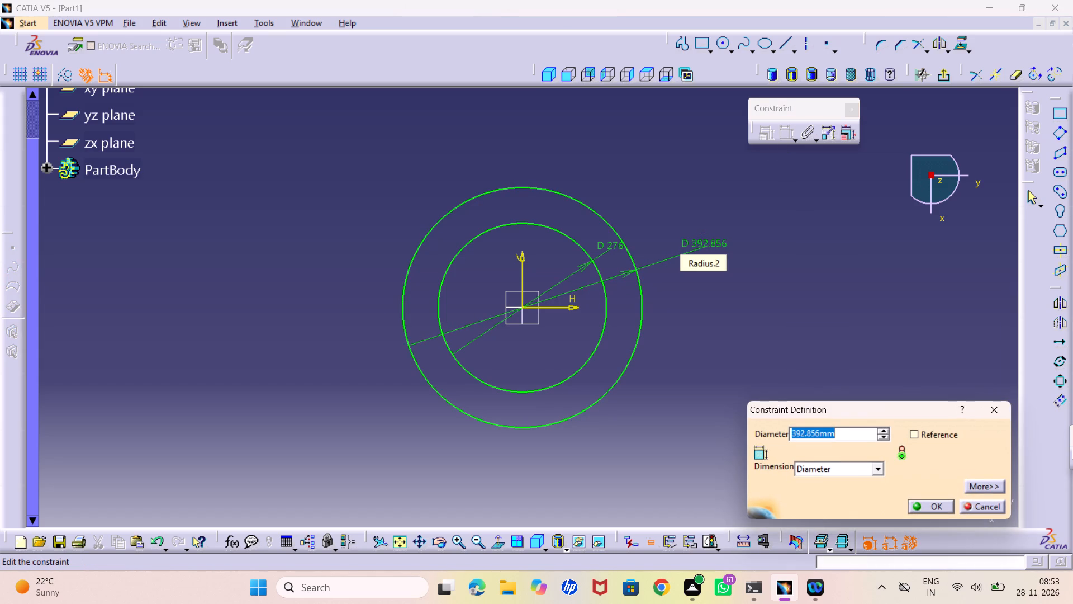
pyautogui.click(876, 470)
pyautogui.click(813, 483)
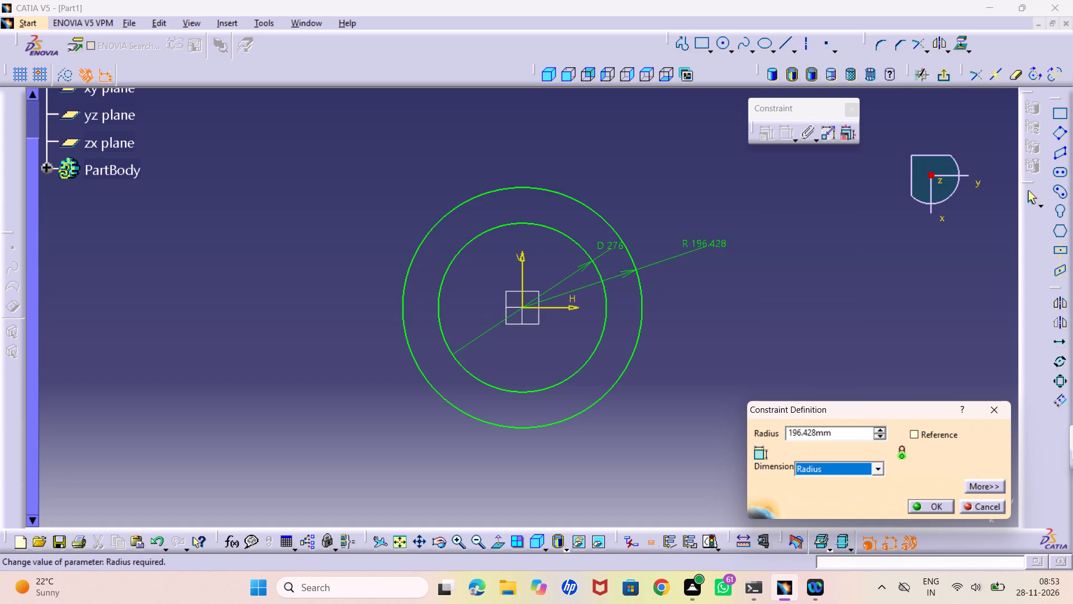
pyautogui.doubleClick(834, 432)
pyautogui.write('221')
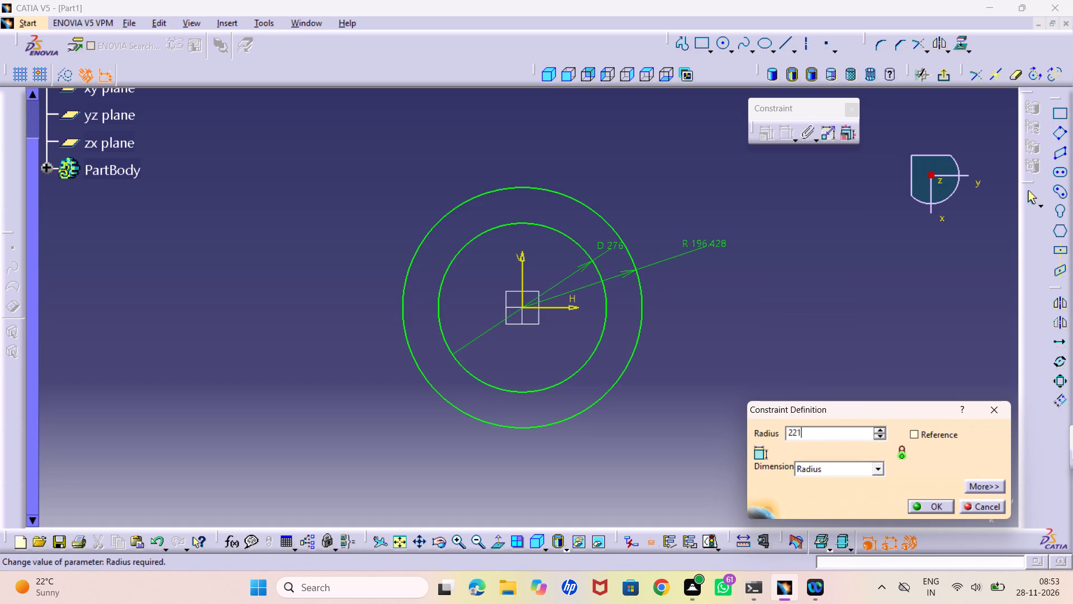
pyautogui.click(925, 503)
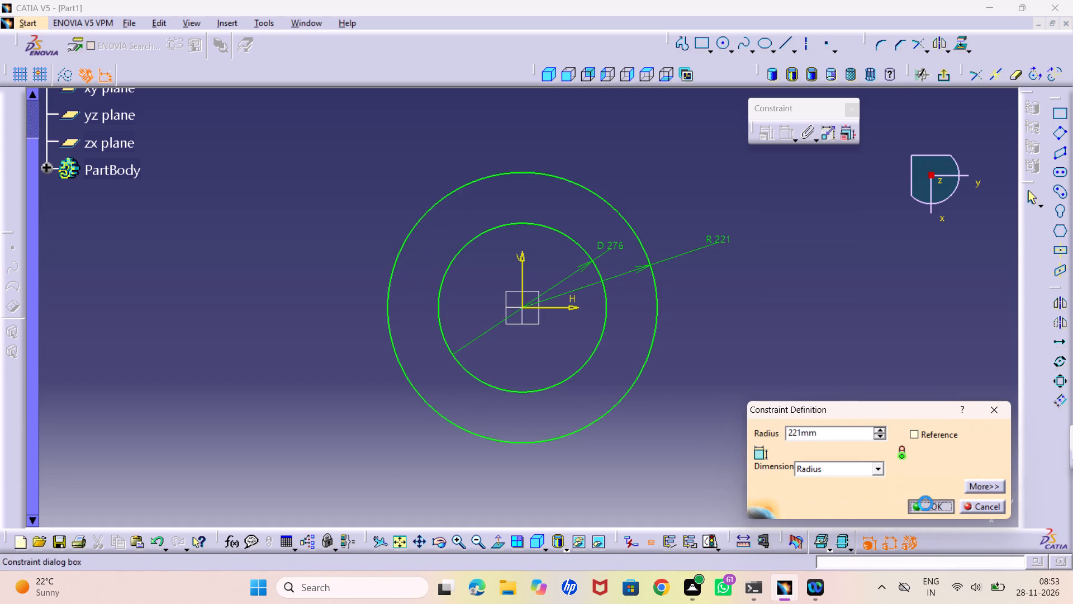
# Switch the inner circle's diameter dimension to display as a radius.
pyautogui.rightClick(613, 246)
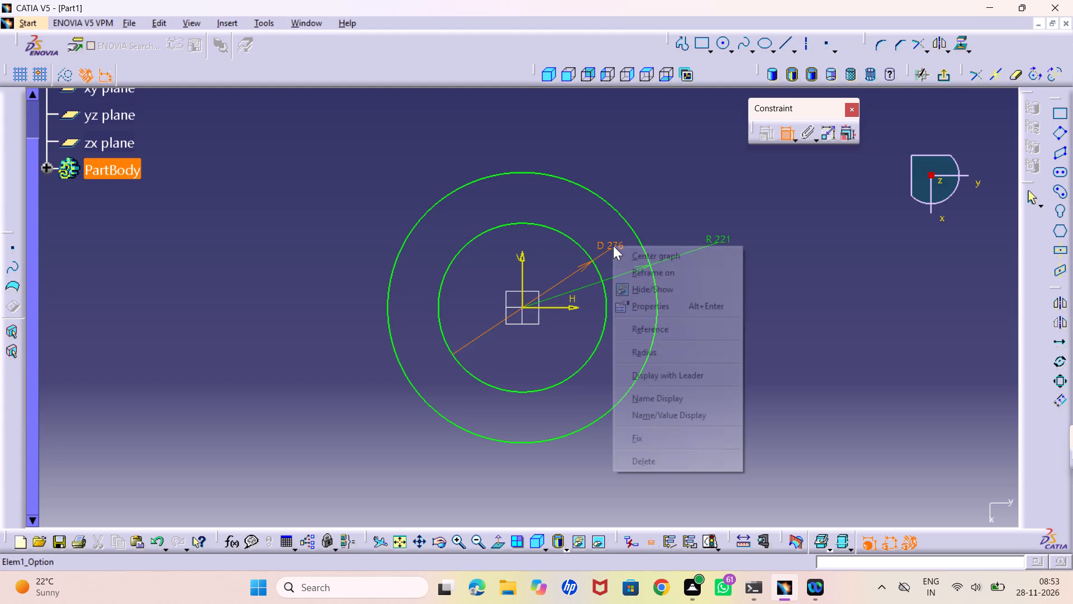
pyautogui.click(658, 348)
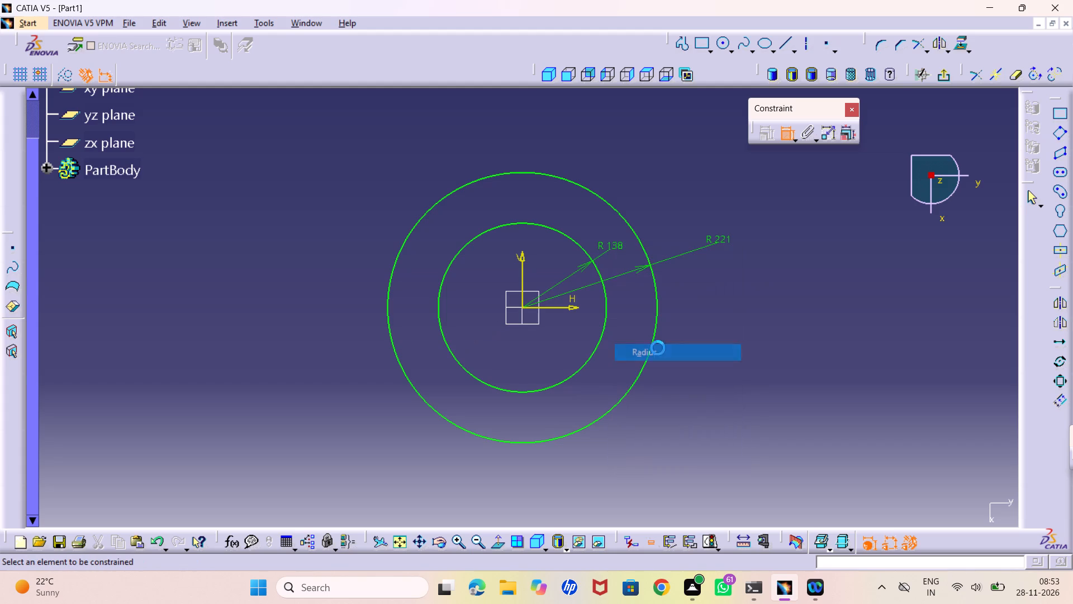
pyautogui.click(717, 369)
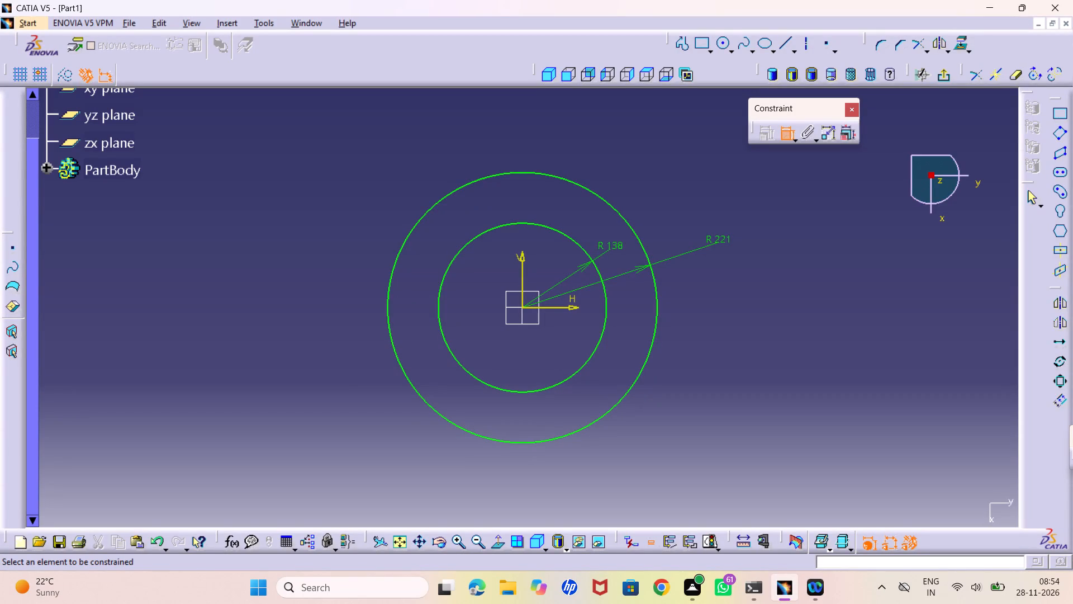
# Draw a diagonal axis about 600 mm long through the sketch origin, with both ends extending beyond the outer circle.
pyautogui.click(805, 46)
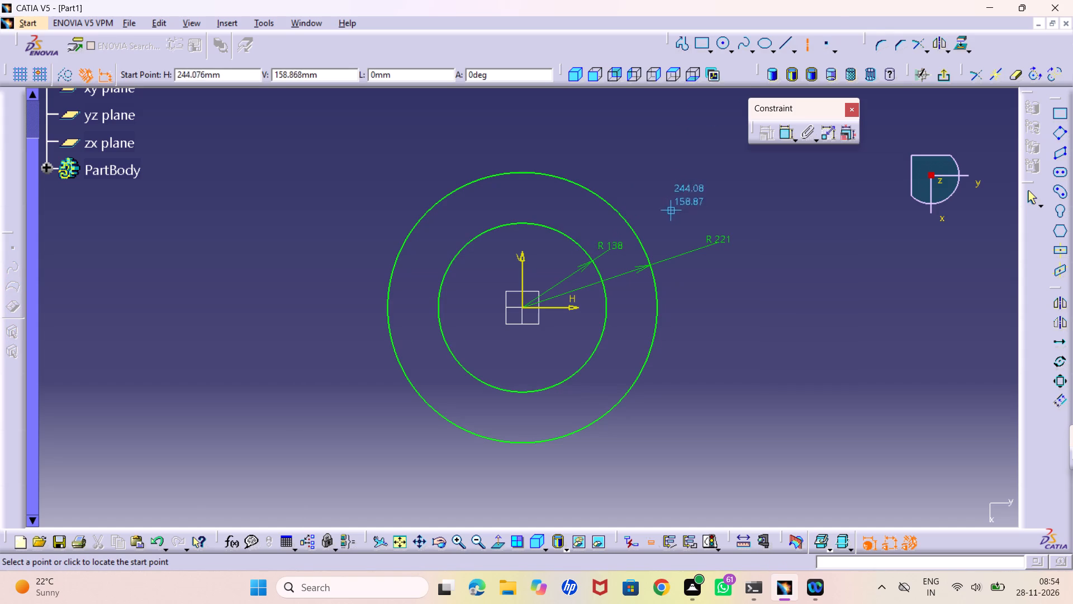
pyautogui.click(668, 203)
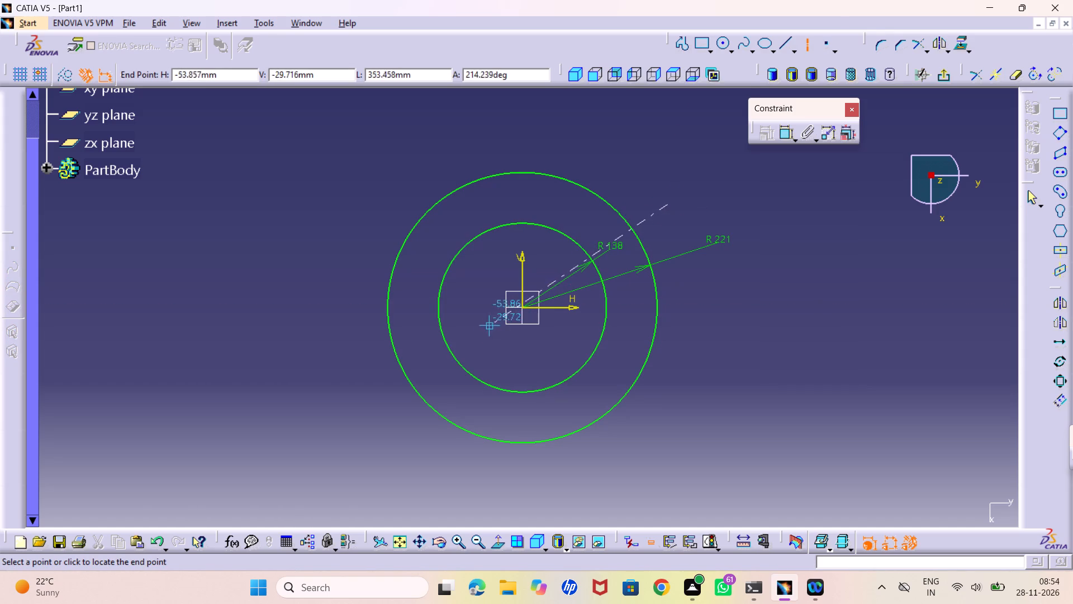
pyautogui.click(371, 418)
pyautogui.click(716, 418)
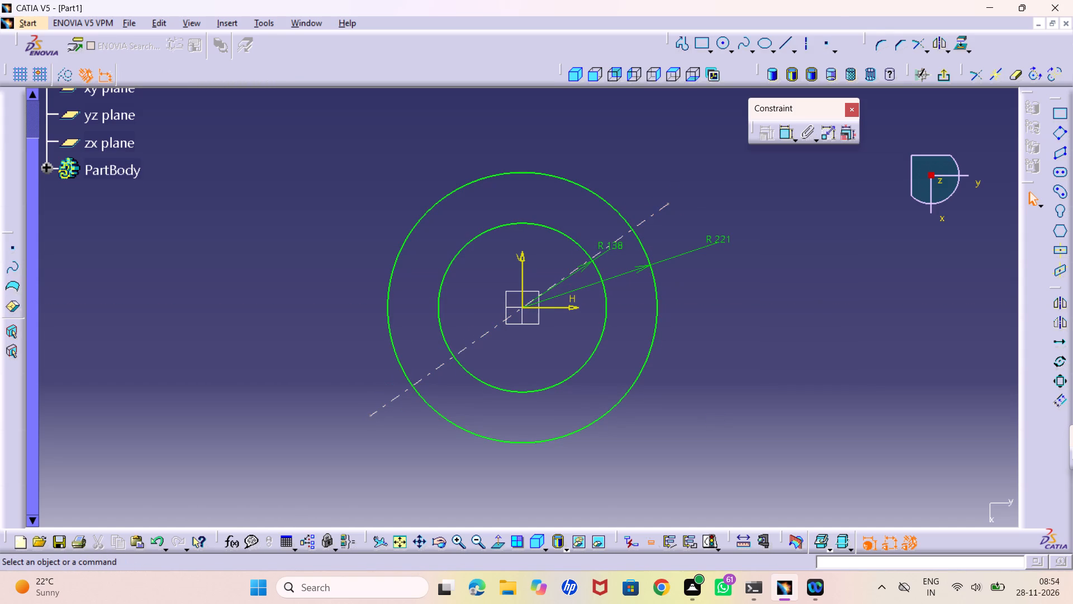
pyautogui.moveTo(666, 206); pyautogui.dragTo(675, 196)
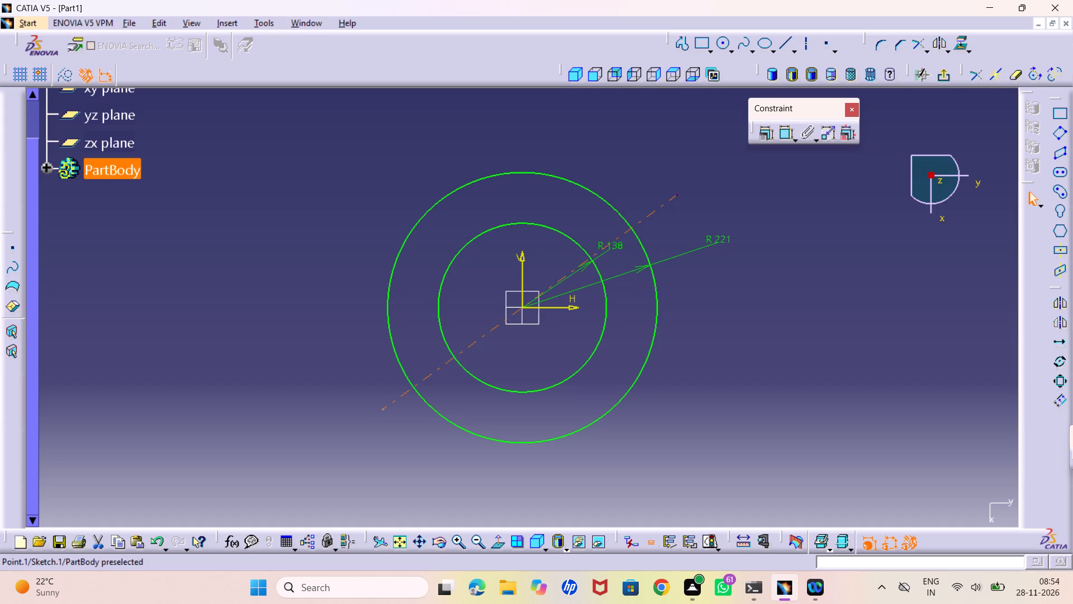
pyautogui.click(727, 324)
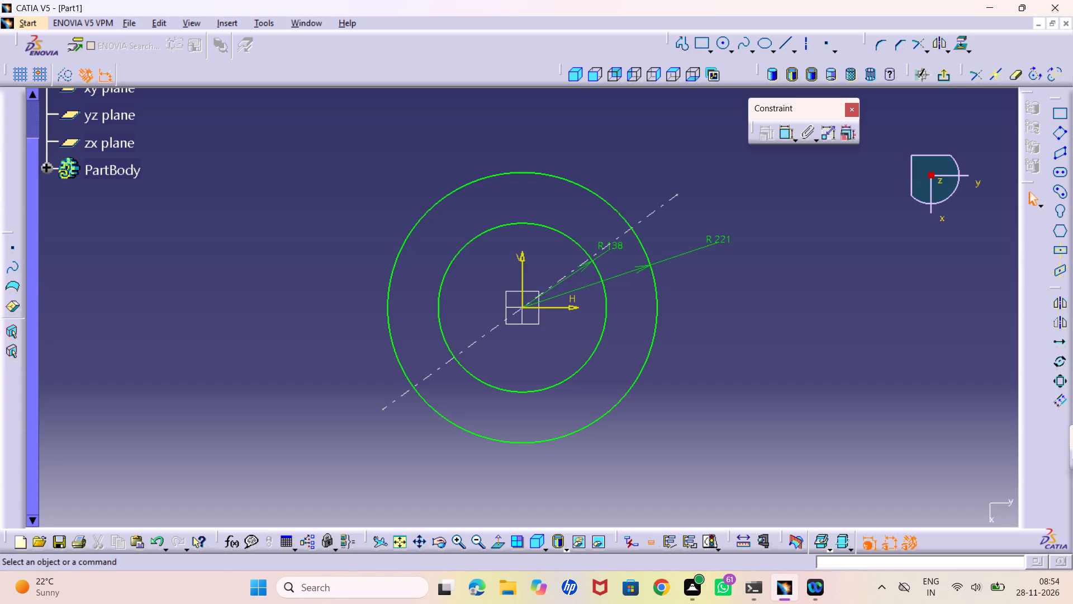
# Constrain the angle between the vertical axis and the diagonal axis line to 30 degrees.
pyautogui.doubleClick(786, 132)
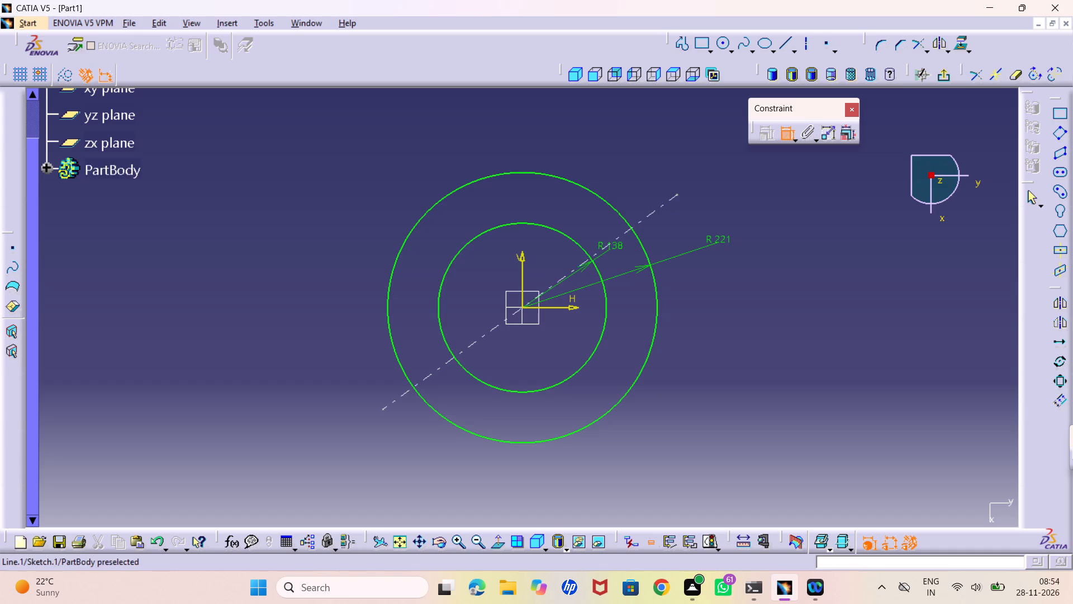
pyautogui.click(523, 256)
pyautogui.click(651, 219)
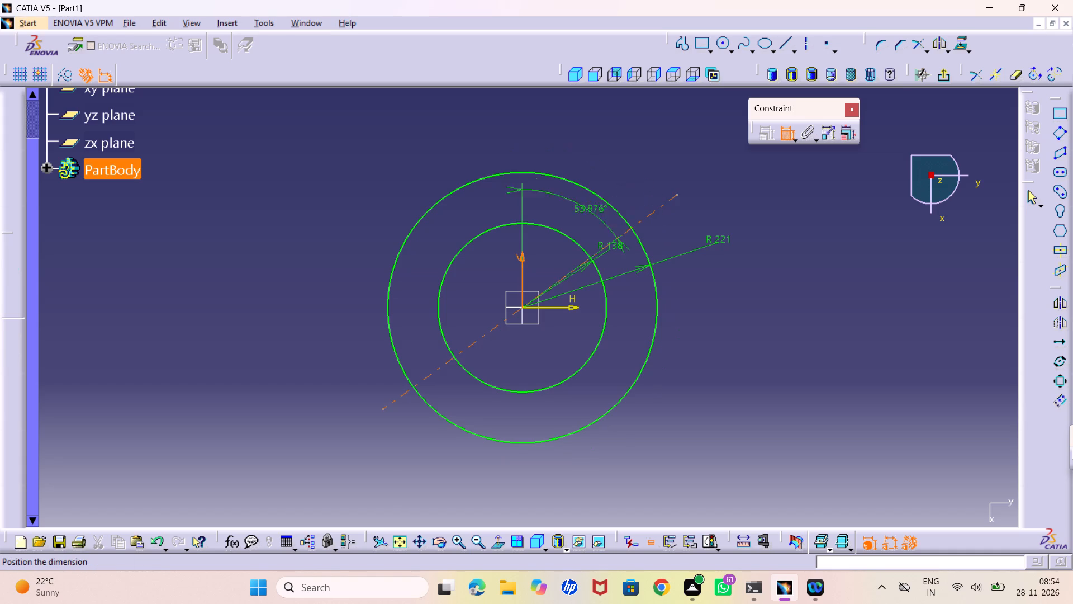
pyautogui.click(552, 274)
pyautogui.doubleClick(549, 271)
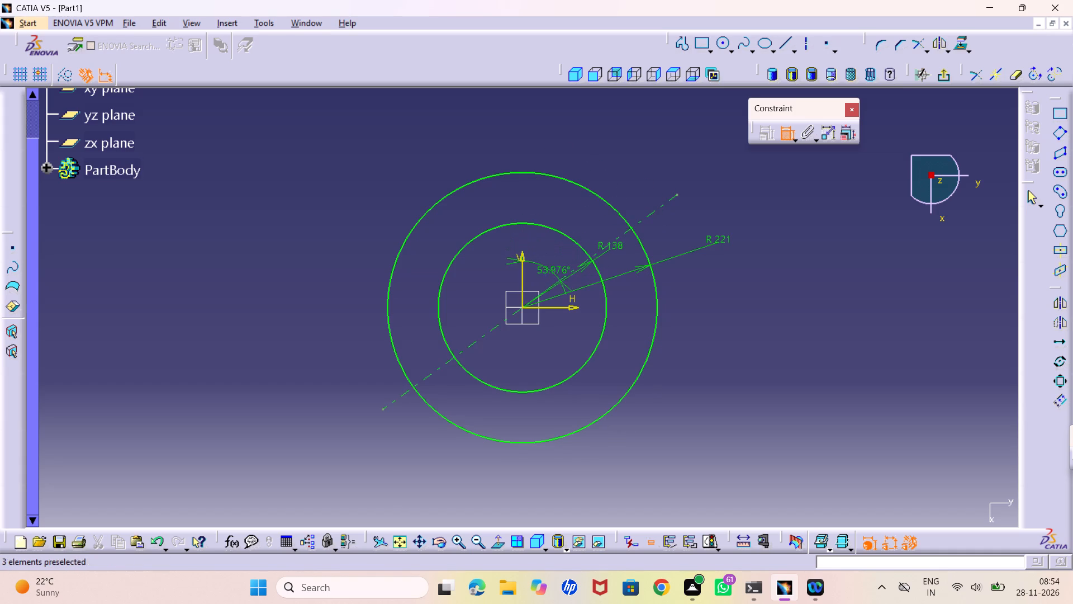
pyautogui.write('30')
pyautogui.press('Return')
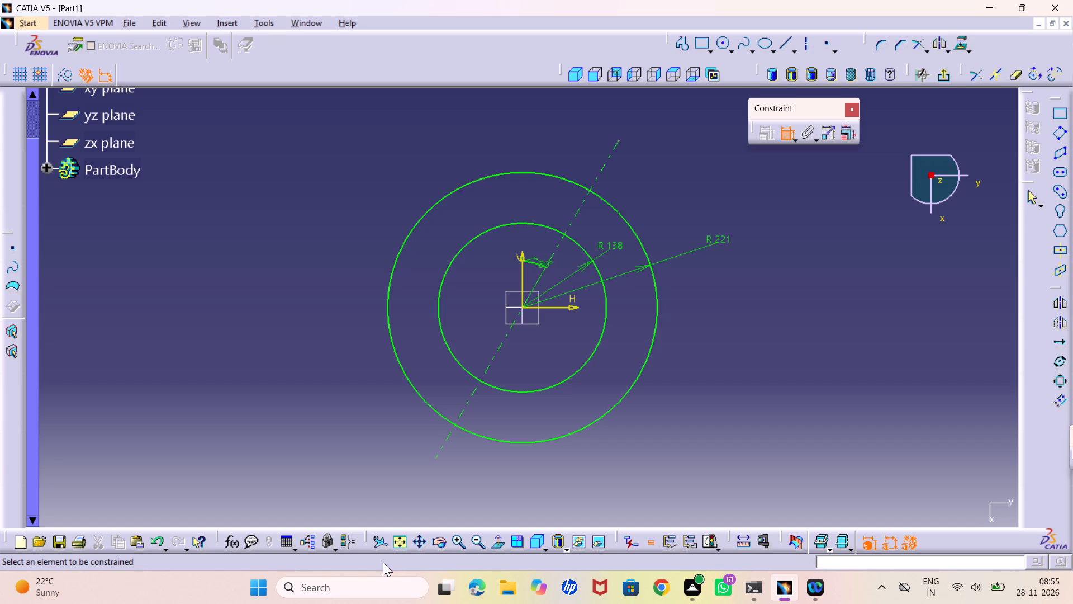
# Mirror the angled axis line about the sketch's vertical axis.
pyautogui.moveTo(585, 416); pyautogui.dragTo(585, 397, button='middle')
pyautogui.rightClick(585, 416)
pyautogui.moveTo(585, 385); pyautogui.dragTo(562, 420, button='middle')
pyautogui.rightClick(562, 403)
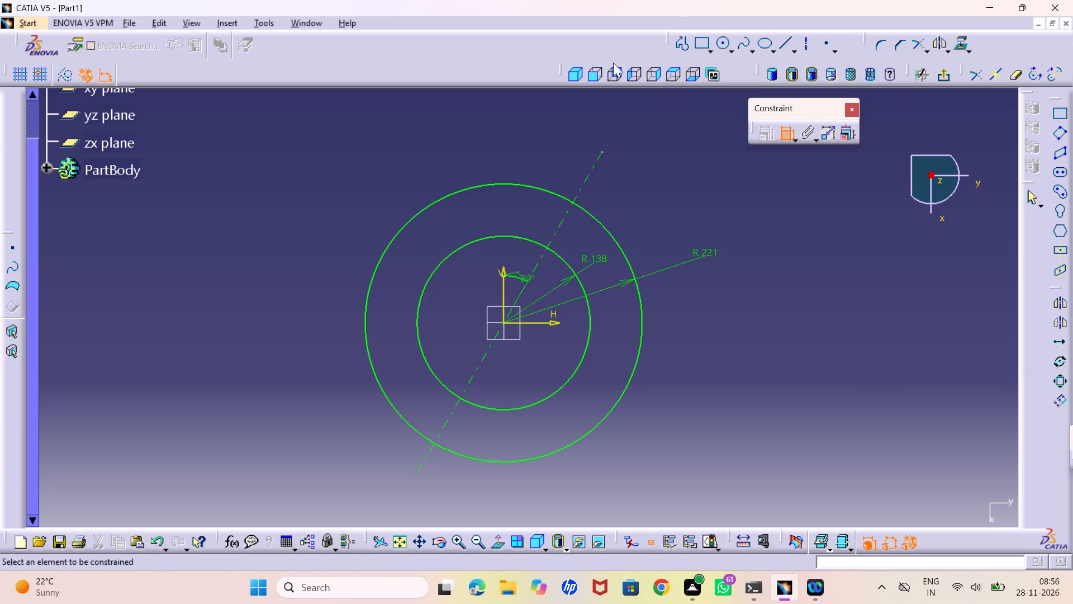
pyautogui.click(787, 136)
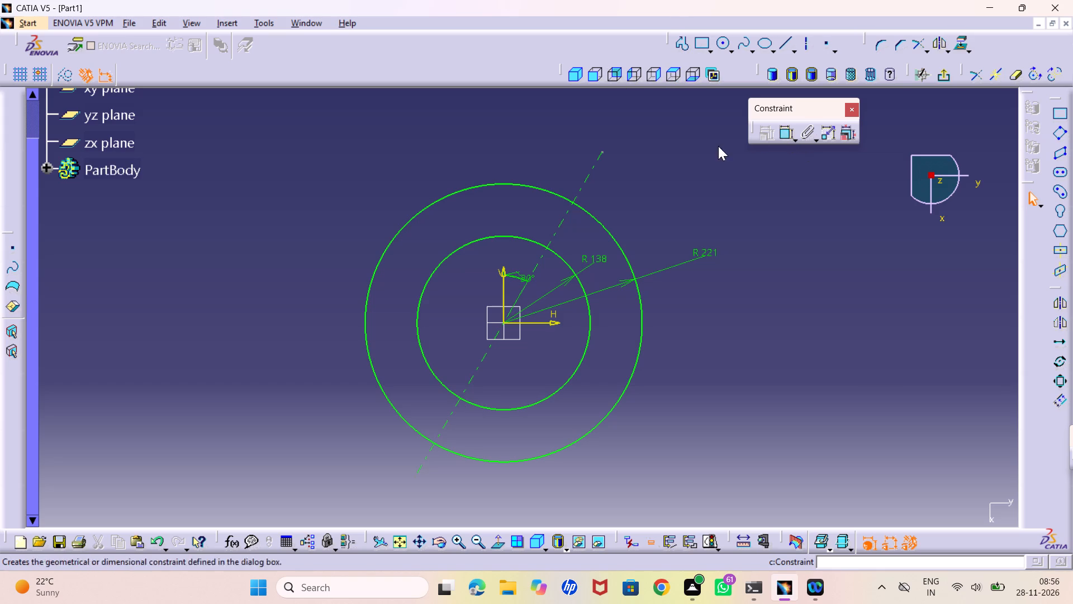
pyautogui.click(600, 157)
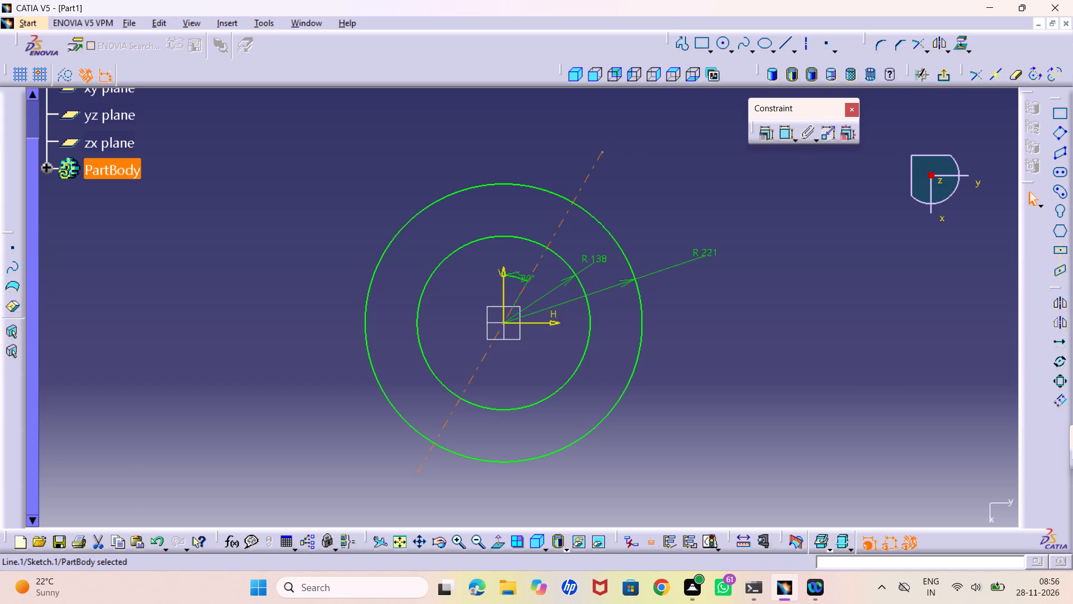
pyautogui.click(1058, 299)
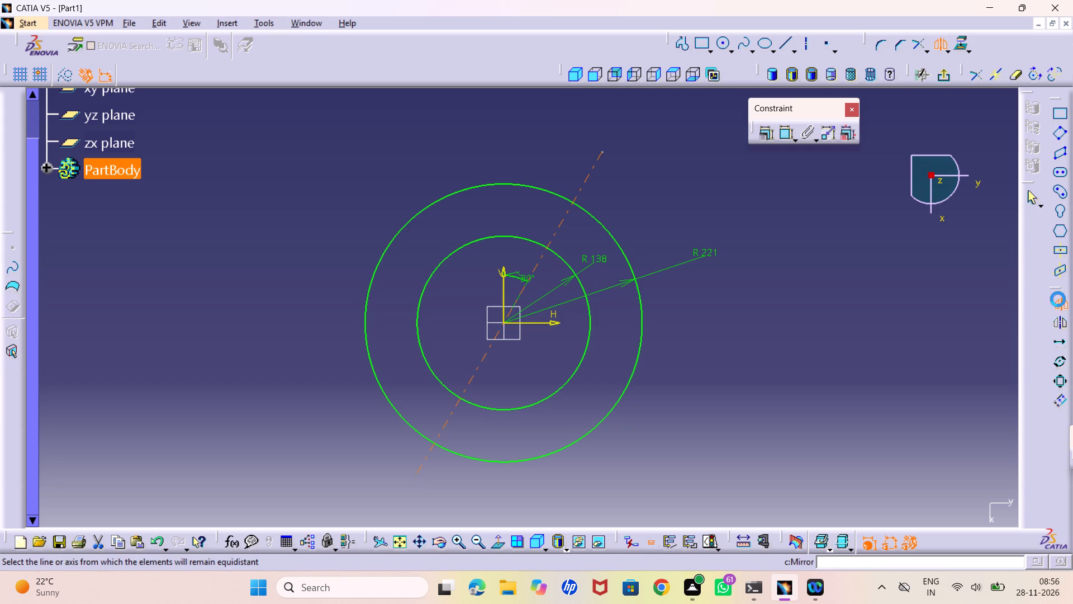
pyautogui.click(502, 301)
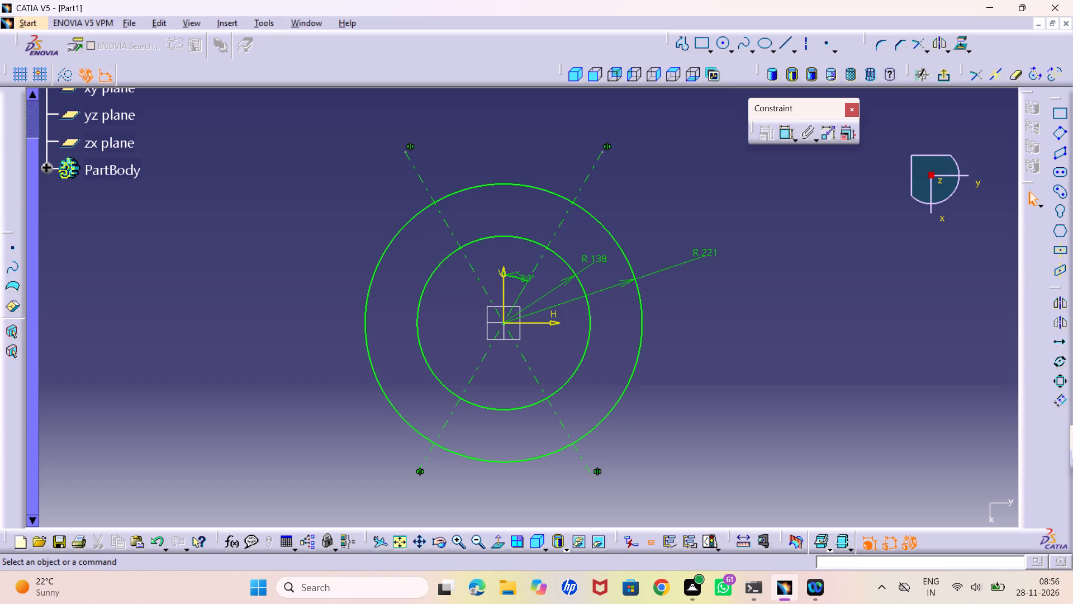
# Sketch a cylindrical elongated hole centred on the origin, along the 221 mm circle between the upper axis crossings, with end radius about 35 mm.
pyautogui.moveTo(504, 192); pyautogui.dragTo(504, 223, button='middle')
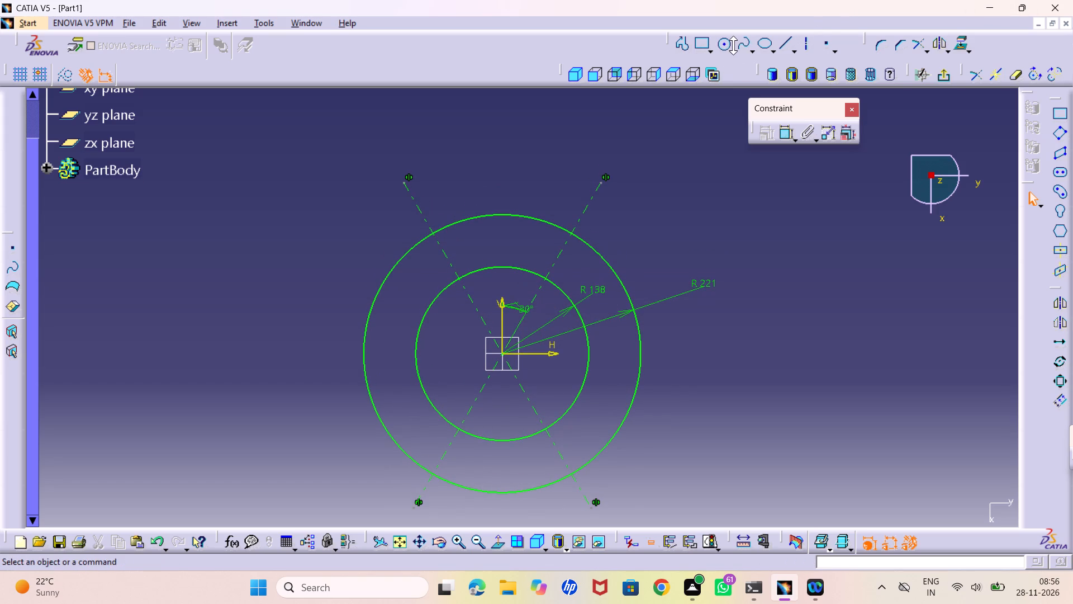
pyautogui.click(1062, 189)
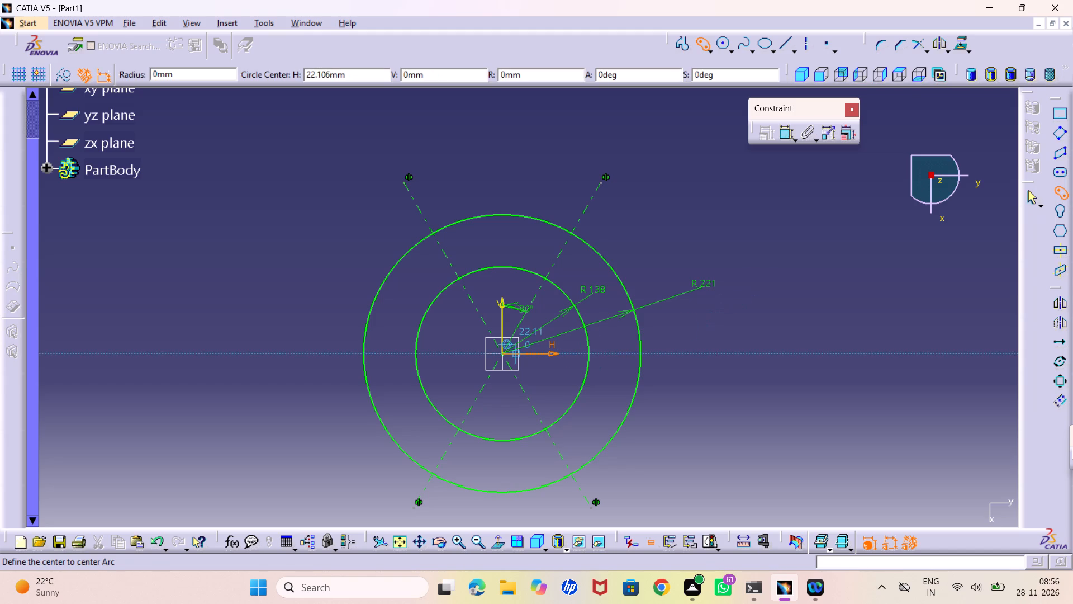
pyautogui.click(504, 353)
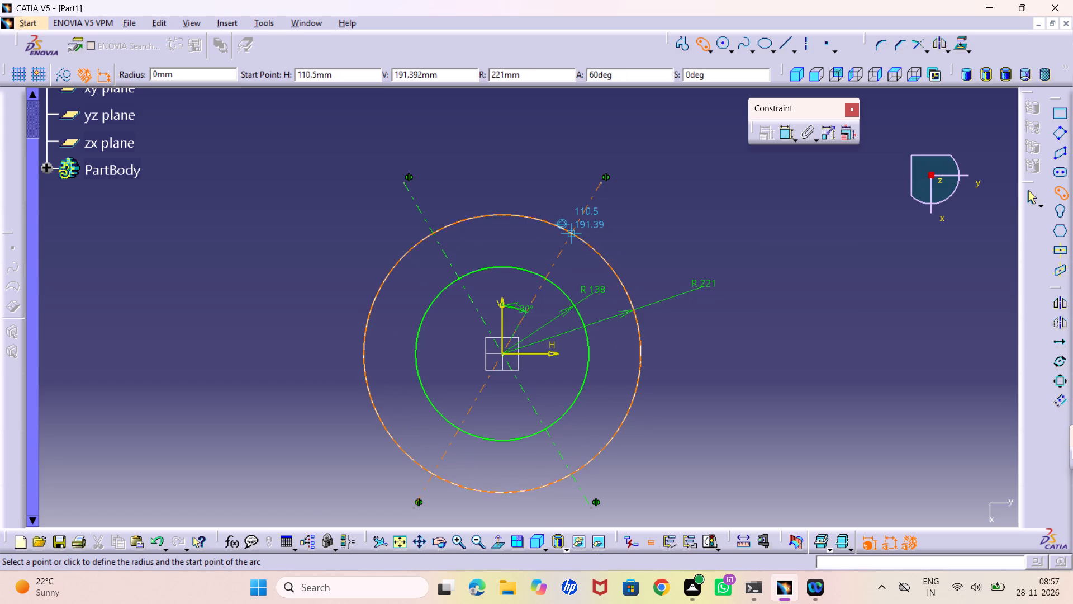
pyautogui.click(573, 233)
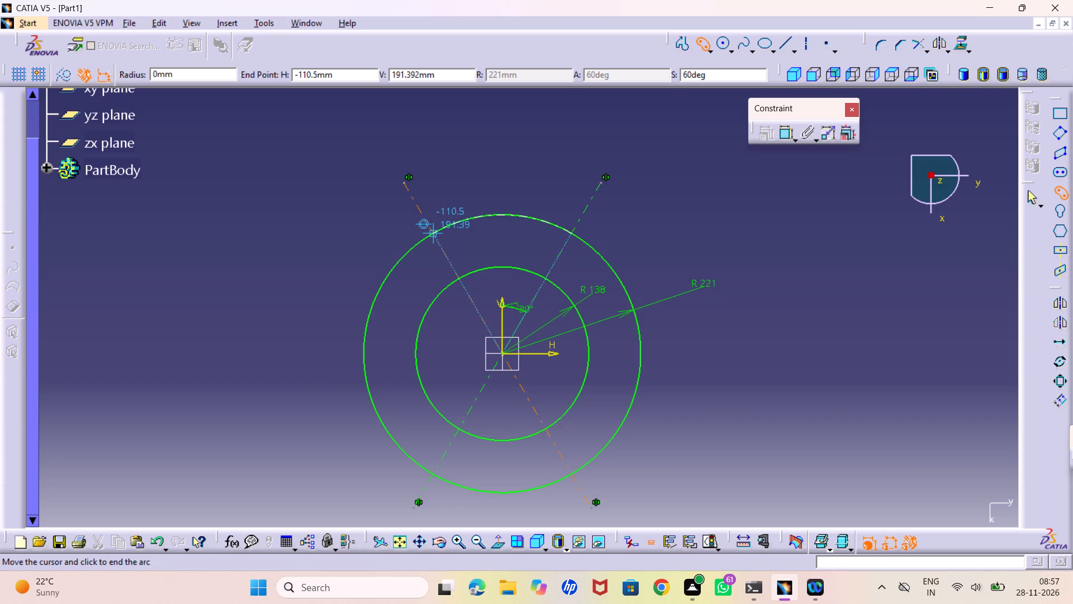
pyautogui.click(432, 234)
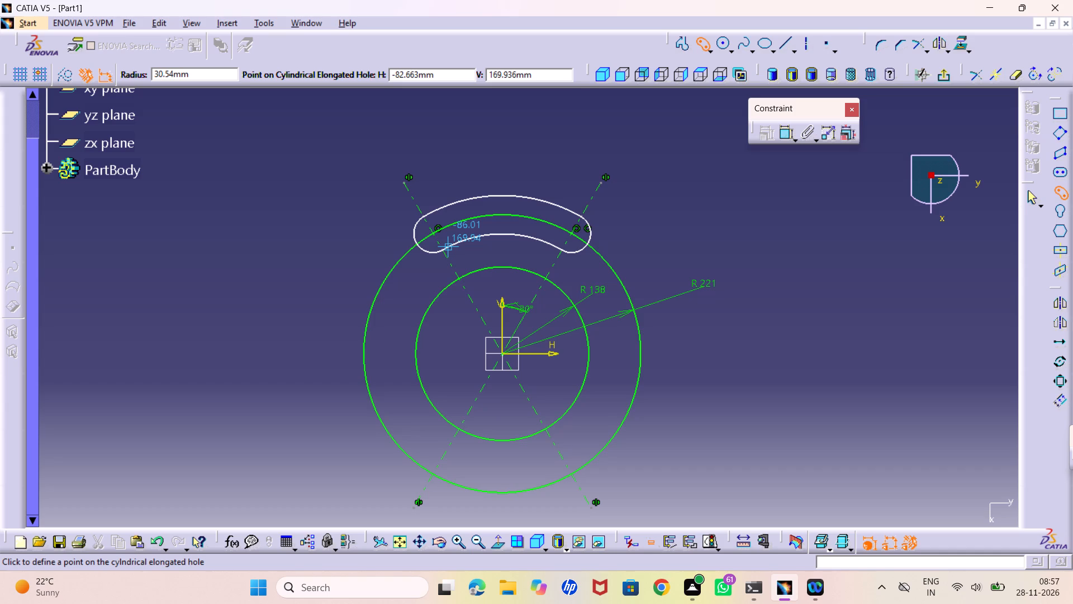
pyautogui.click(452, 248)
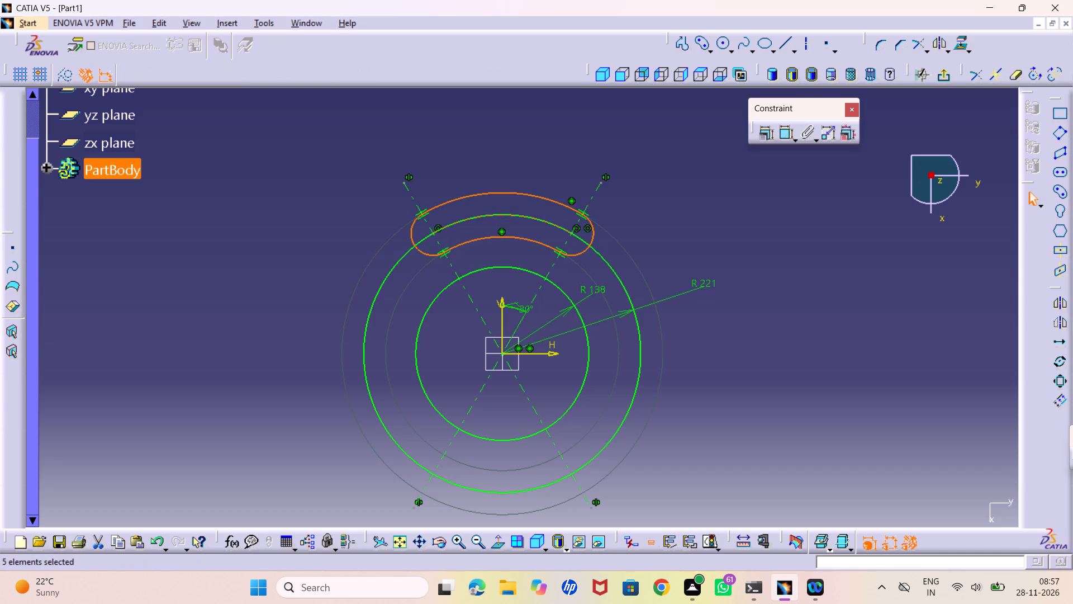
pyautogui.click(729, 201)
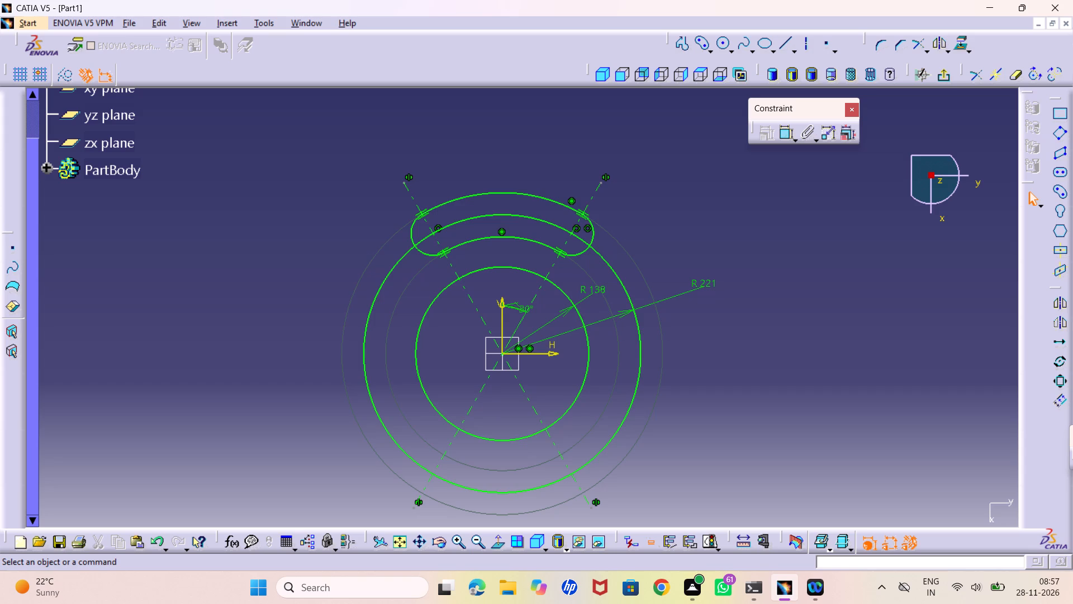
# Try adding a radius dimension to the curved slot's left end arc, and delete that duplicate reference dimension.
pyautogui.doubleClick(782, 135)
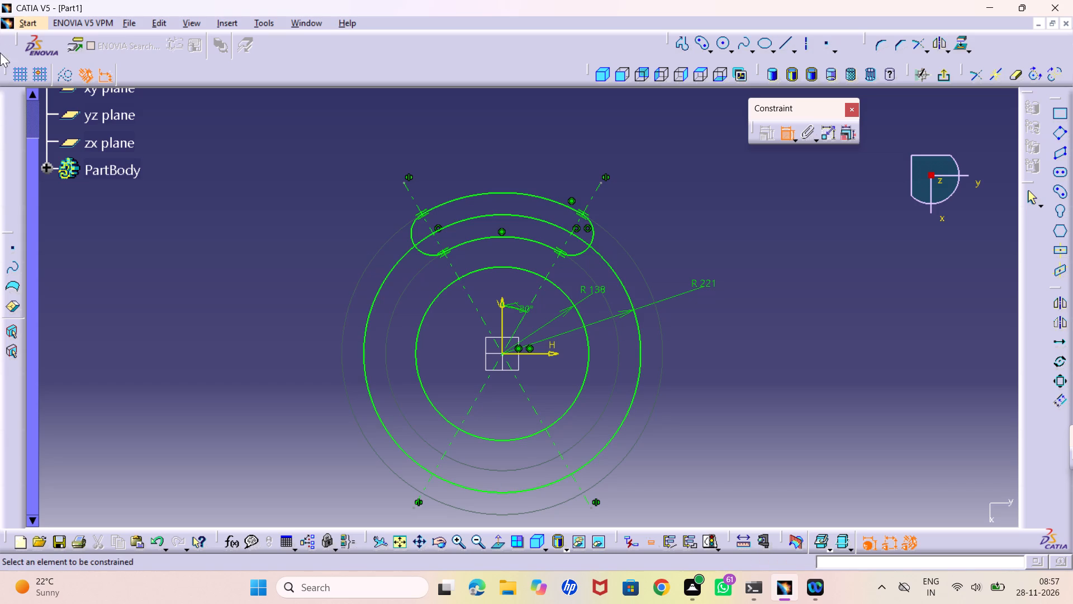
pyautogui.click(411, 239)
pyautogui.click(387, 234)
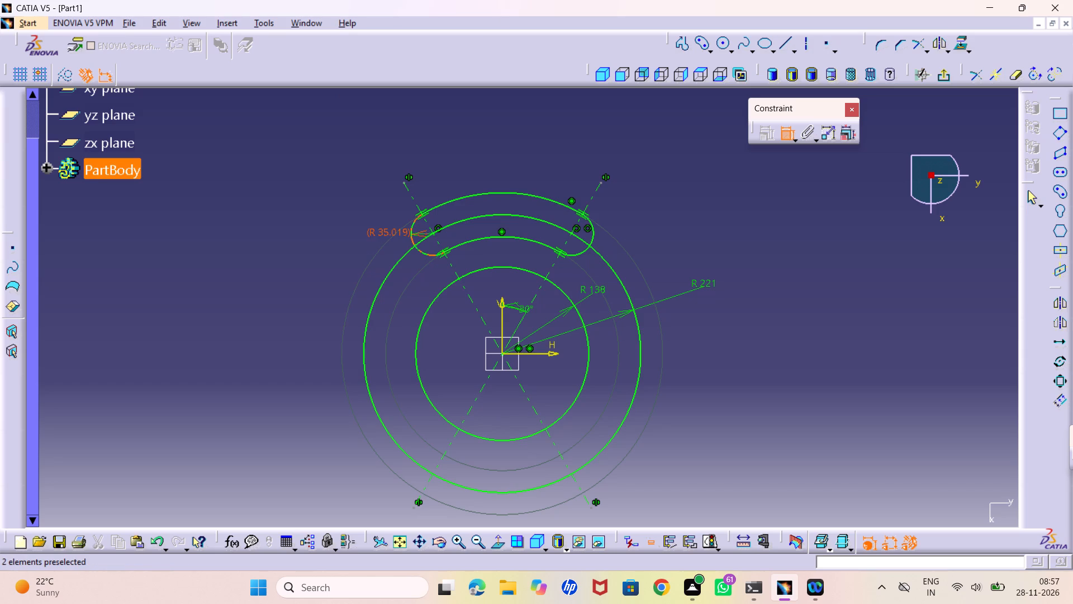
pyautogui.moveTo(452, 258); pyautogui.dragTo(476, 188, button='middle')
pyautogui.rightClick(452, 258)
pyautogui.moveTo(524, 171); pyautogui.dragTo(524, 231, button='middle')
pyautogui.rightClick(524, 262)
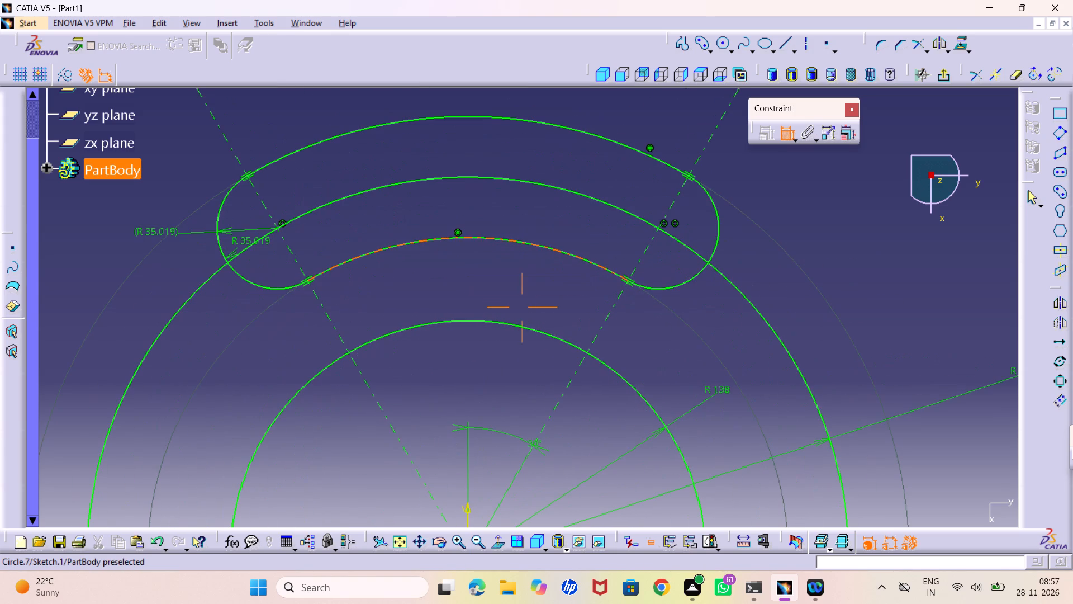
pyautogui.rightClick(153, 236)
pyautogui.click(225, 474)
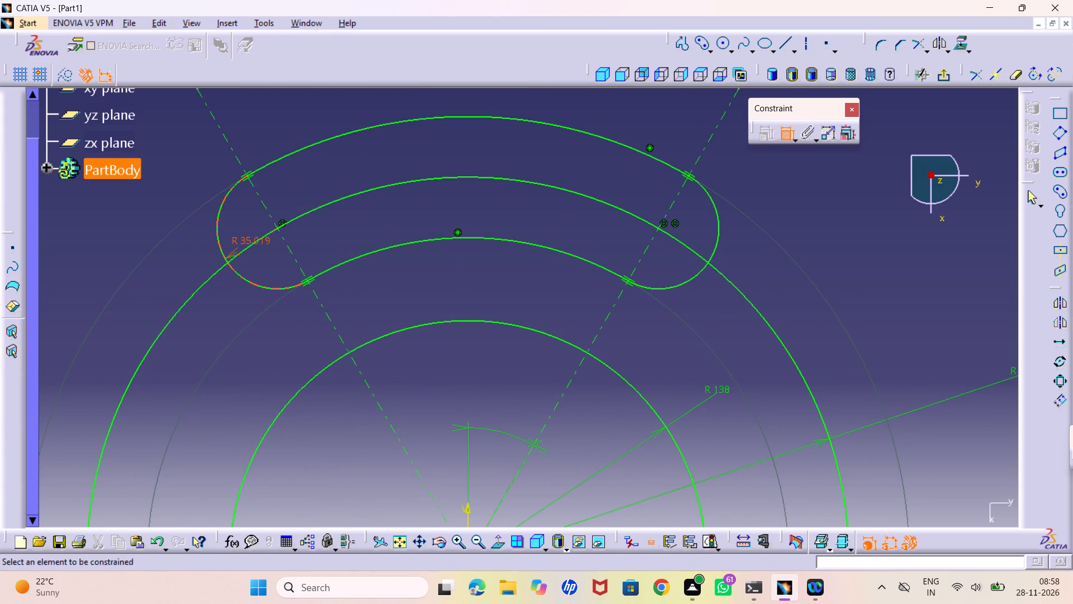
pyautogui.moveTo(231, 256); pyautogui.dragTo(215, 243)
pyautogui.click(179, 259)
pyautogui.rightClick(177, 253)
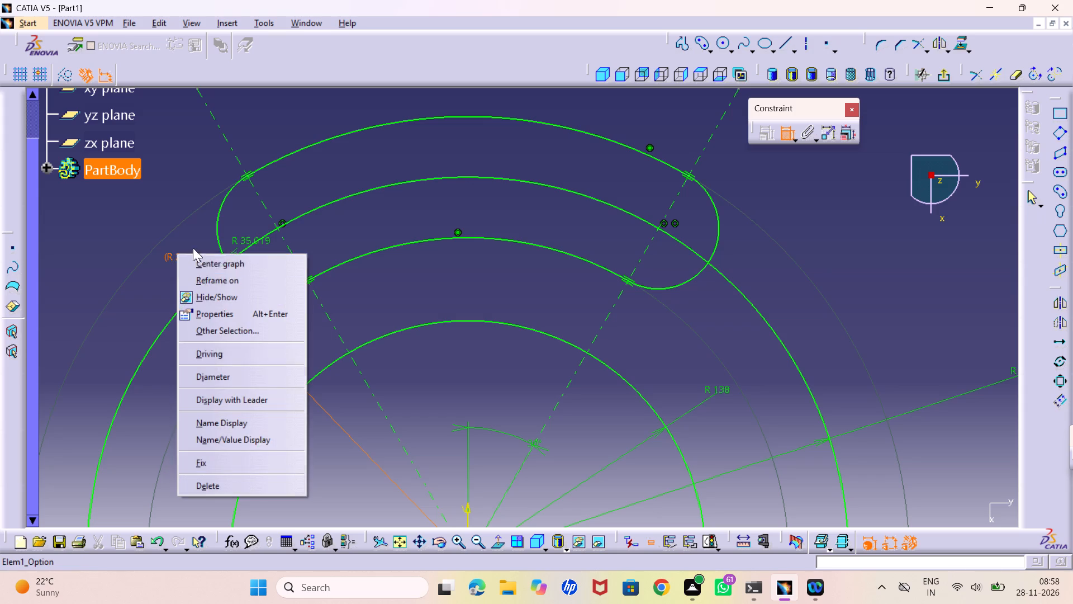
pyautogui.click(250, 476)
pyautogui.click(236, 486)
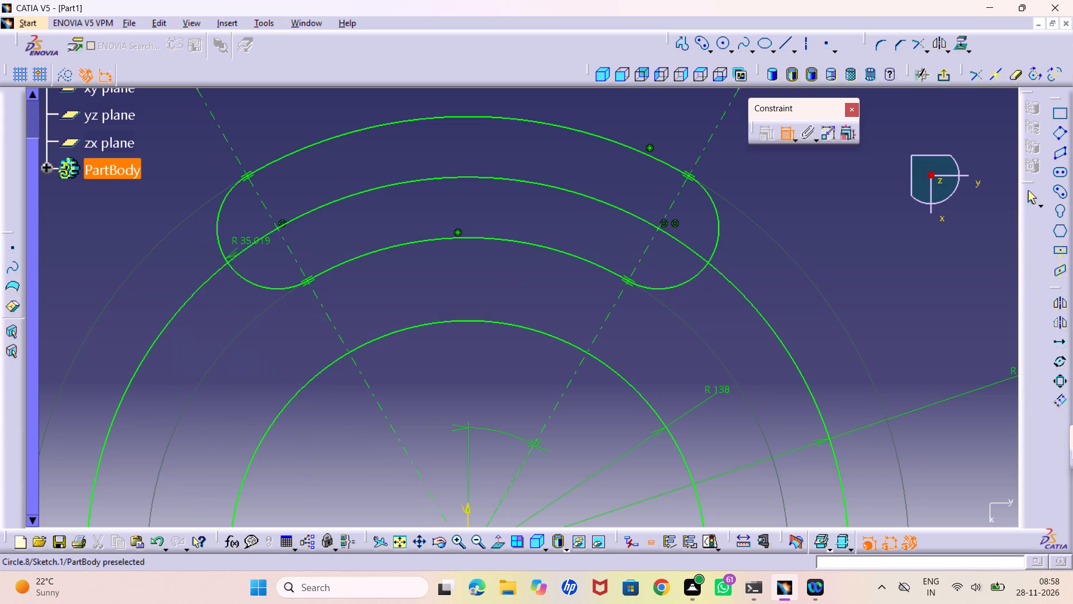
# Move the curved slot's left end-arc radius dimension outside the slot and set it to 55 mm.
pyautogui.click(786, 132)
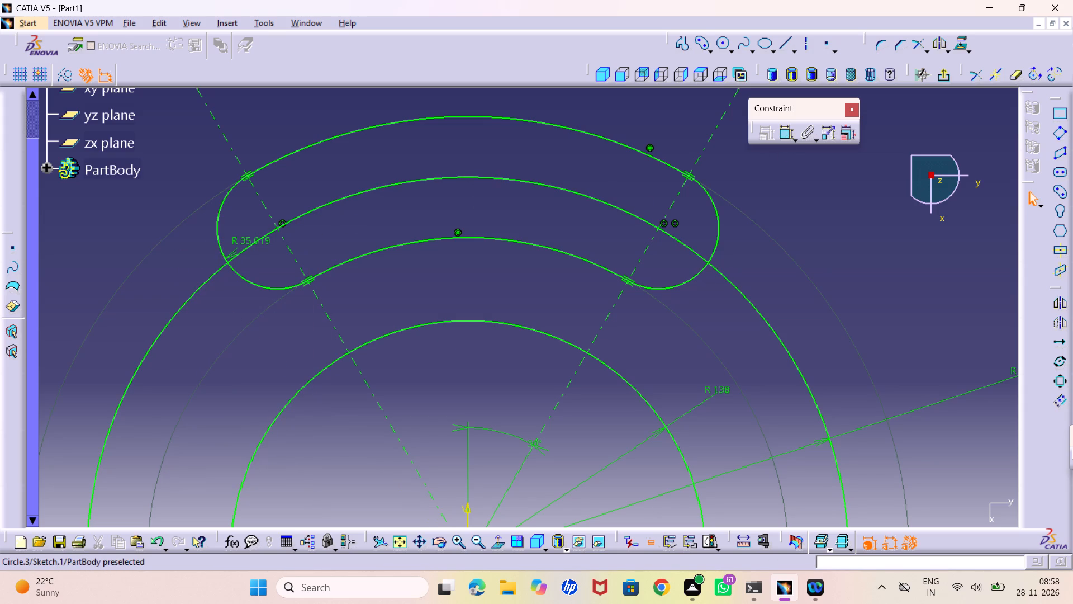
pyautogui.moveTo(235, 241); pyautogui.dragTo(139, 225)
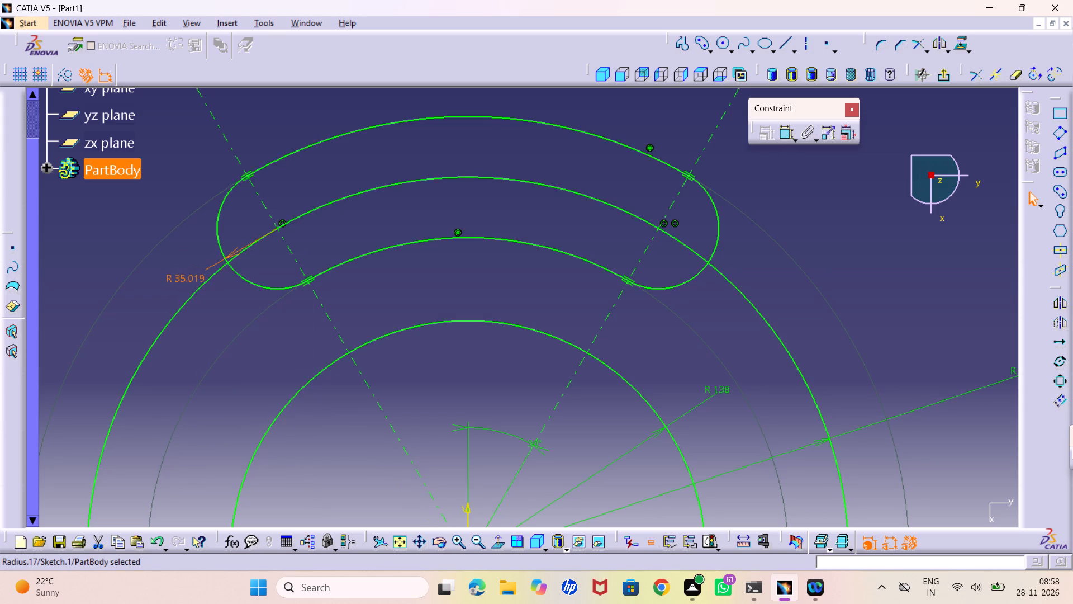
pyautogui.moveTo(229, 252); pyautogui.dragTo(209, 187)
pyautogui.doubleClick(130, 226)
pyautogui.write('55')
pyautogui.press('Return')
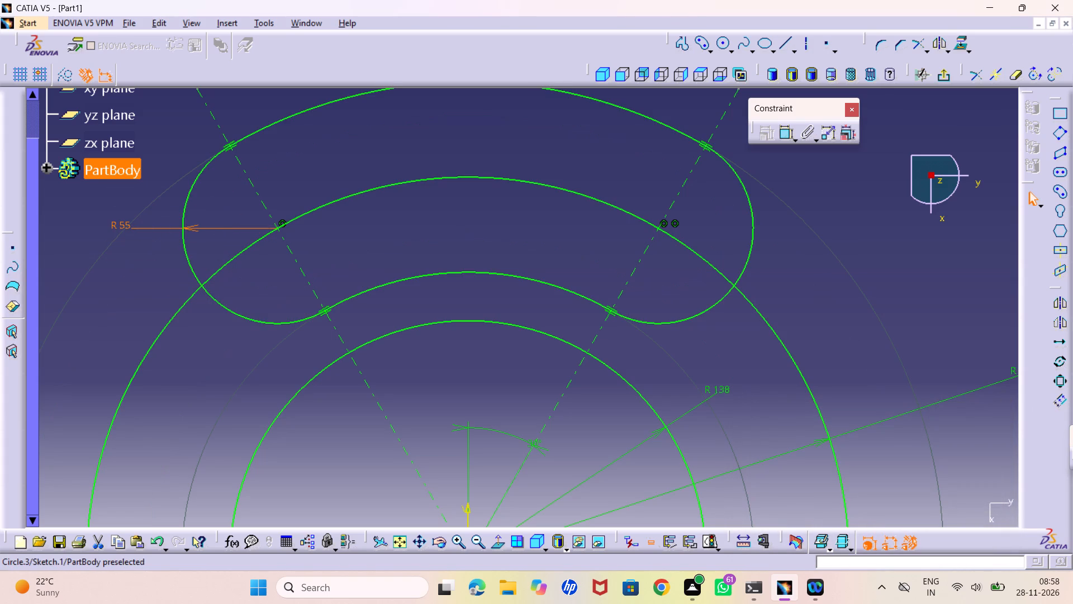
pyautogui.click(360, 131)
pyautogui.moveTo(355, 133); pyautogui.dragTo(367, 199, button='middle')
pyautogui.rightClick(355, 133)
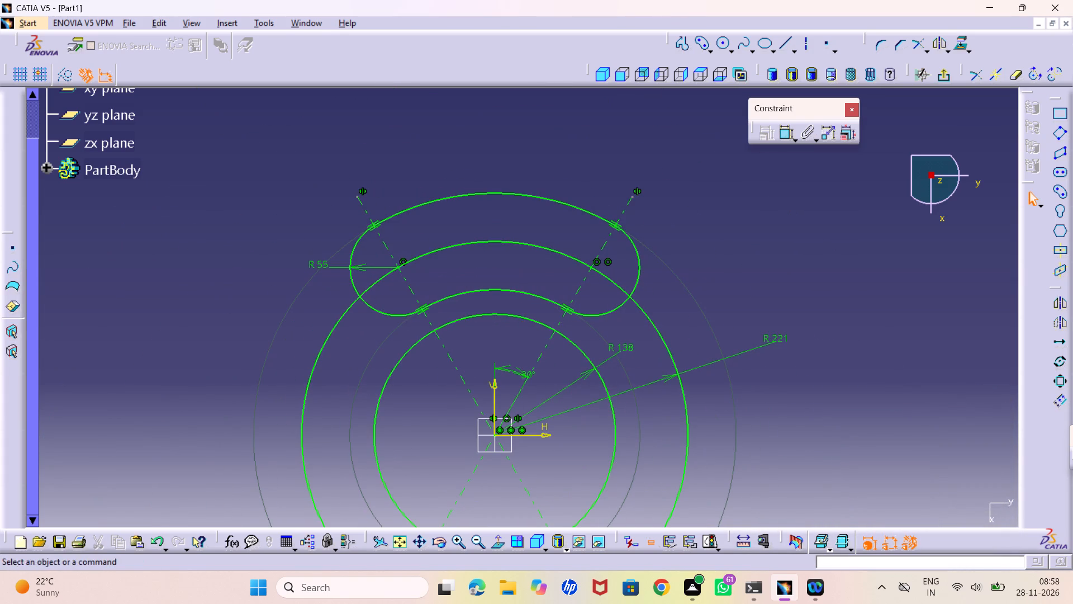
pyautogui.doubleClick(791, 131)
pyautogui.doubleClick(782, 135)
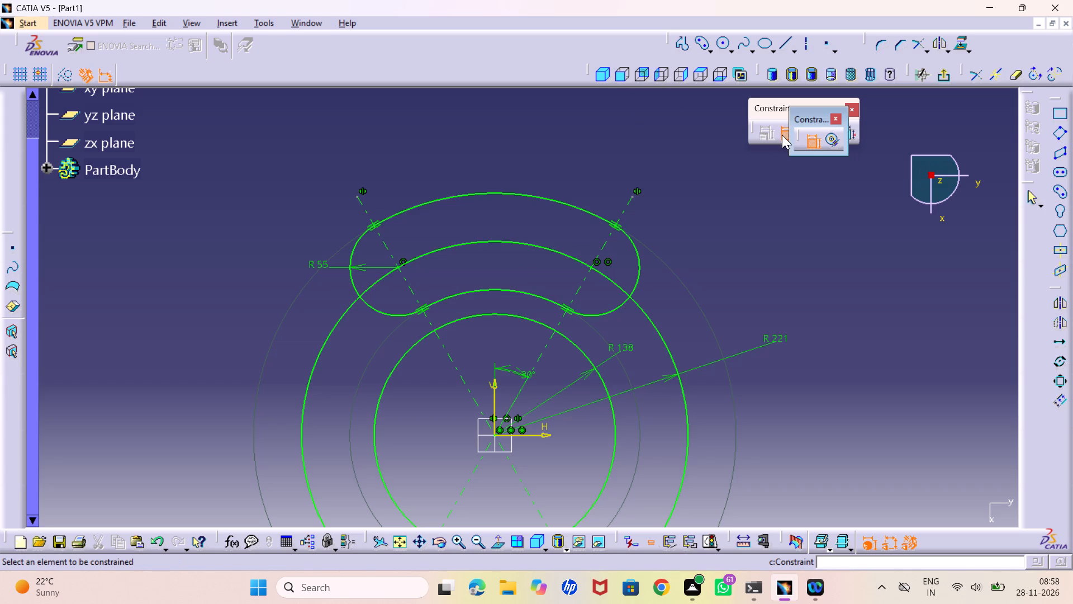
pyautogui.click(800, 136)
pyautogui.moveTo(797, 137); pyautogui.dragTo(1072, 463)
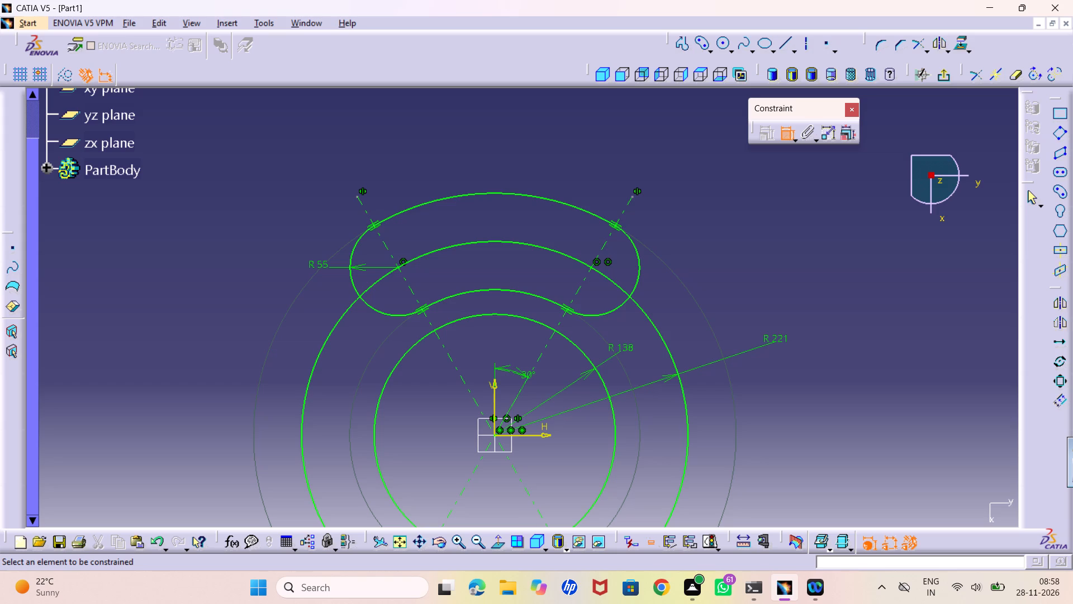
# Reposition the inner circle's 138 mm radius dimension further down its right side, clear of the area beneath the slot's right end.
pyautogui.moveTo(542, 365); pyautogui.dragTo(540, 332, button='middle')
pyautogui.rightClick(542, 365)
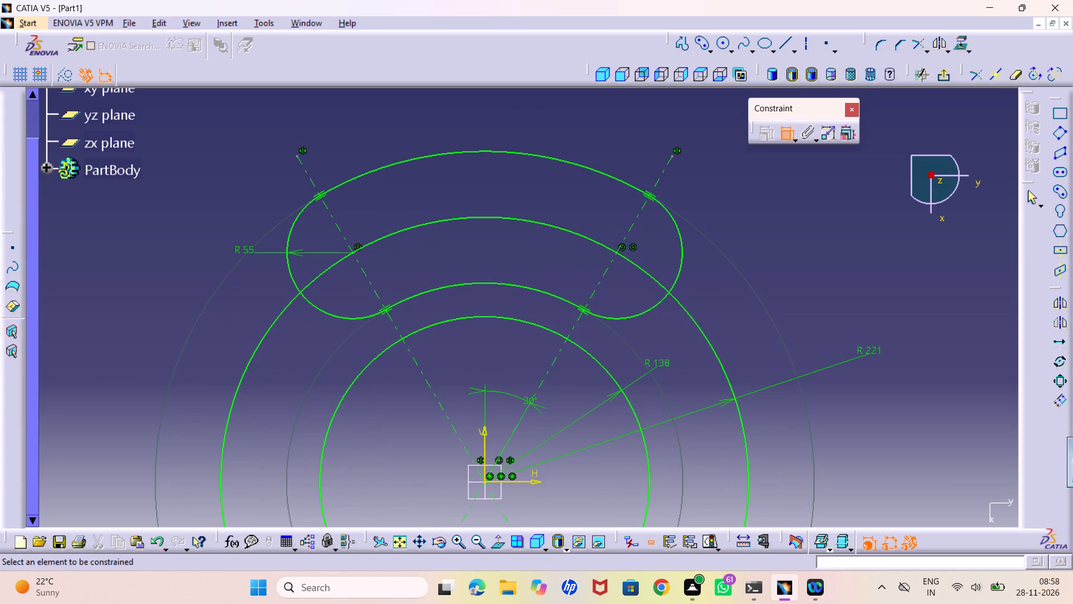
pyautogui.moveTo(435, 347); pyautogui.dragTo(431, 338, button='middle')
pyautogui.rightClick(435, 347)
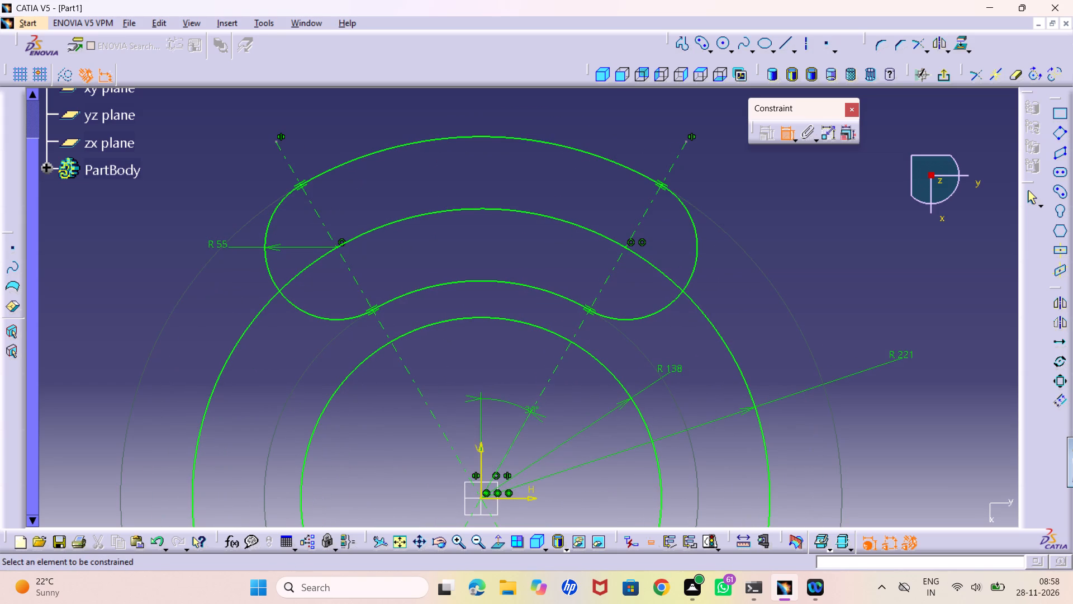
pyautogui.moveTo(548, 353); pyautogui.dragTo(575, 380, button='middle')
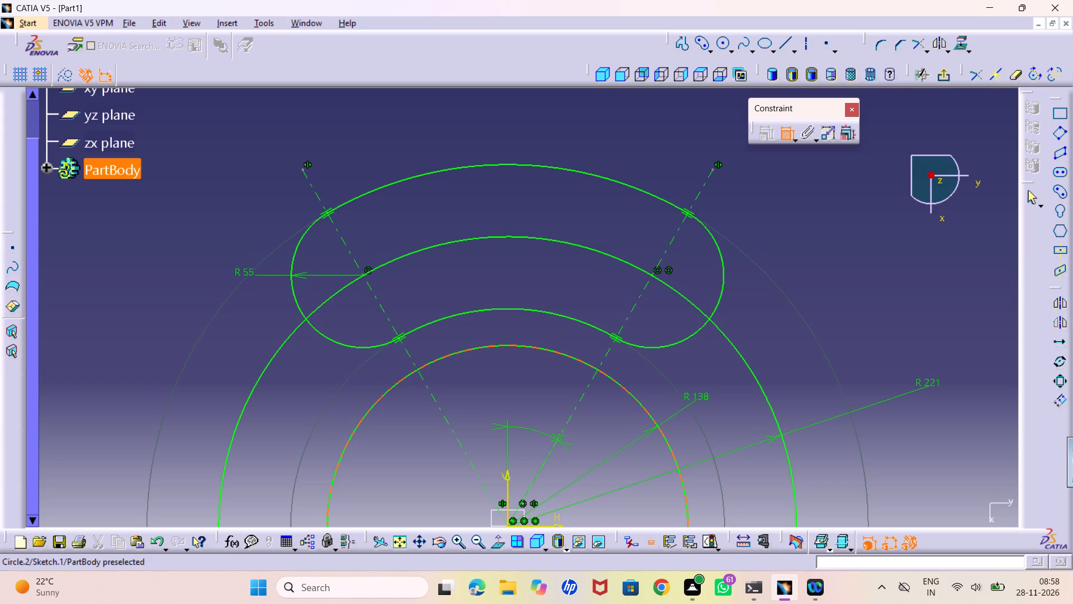
pyautogui.moveTo(700, 391); pyautogui.dragTo(700, 374, button='middle')
pyautogui.rightClick(700, 391)
pyautogui.moveTo(713, 400); pyautogui.dragTo(615, 351, button='middle')
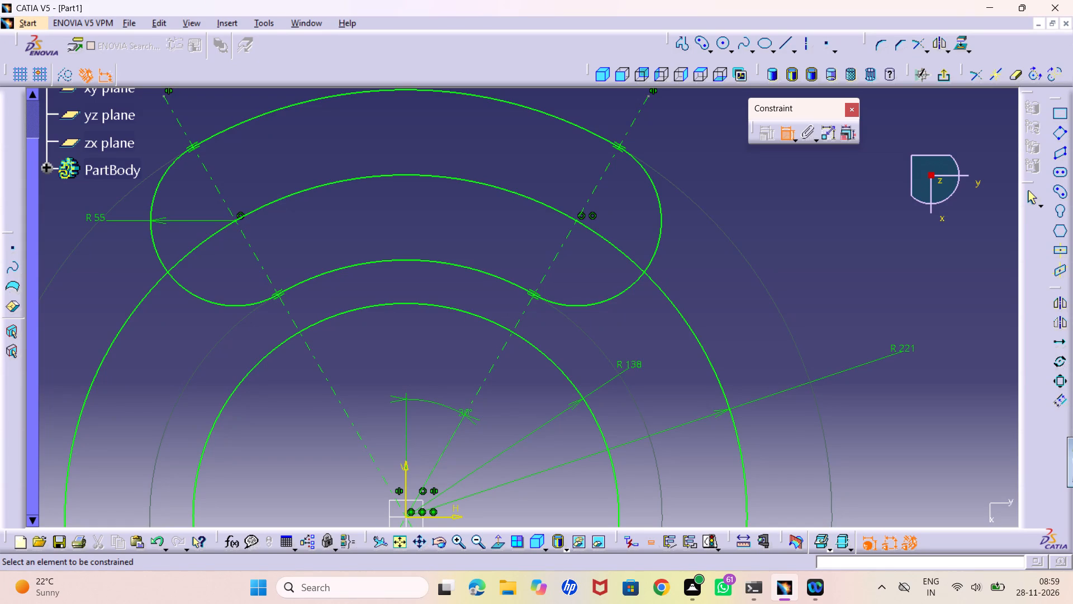
pyautogui.moveTo(637, 399); pyautogui.dragTo(648, 346, button='middle')
pyautogui.rightClick(637, 399)
pyautogui.moveTo(689, 405); pyautogui.dragTo(673, 315, button='middle')
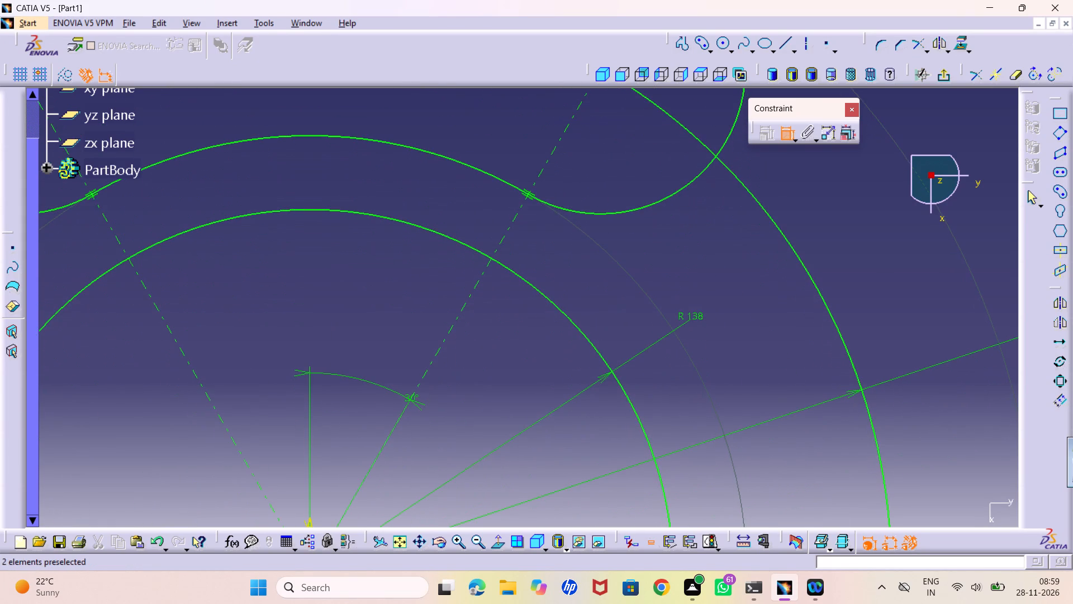
pyautogui.moveTo(691, 315); pyautogui.dragTo(649, 369)
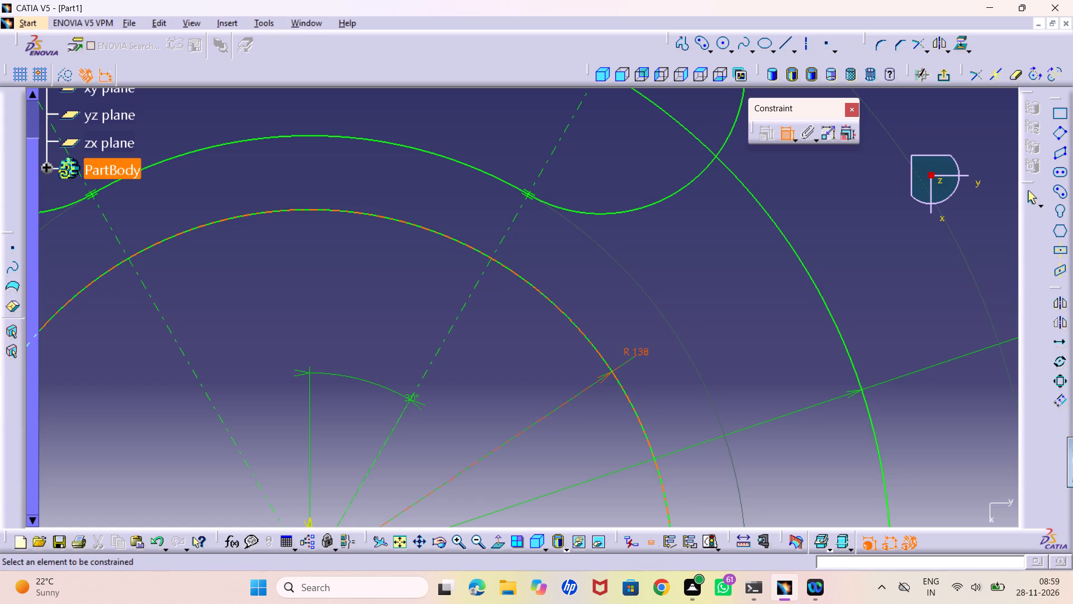
pyautogui.moveTo(602, 377); pyautogui.dragTo(749, 505)
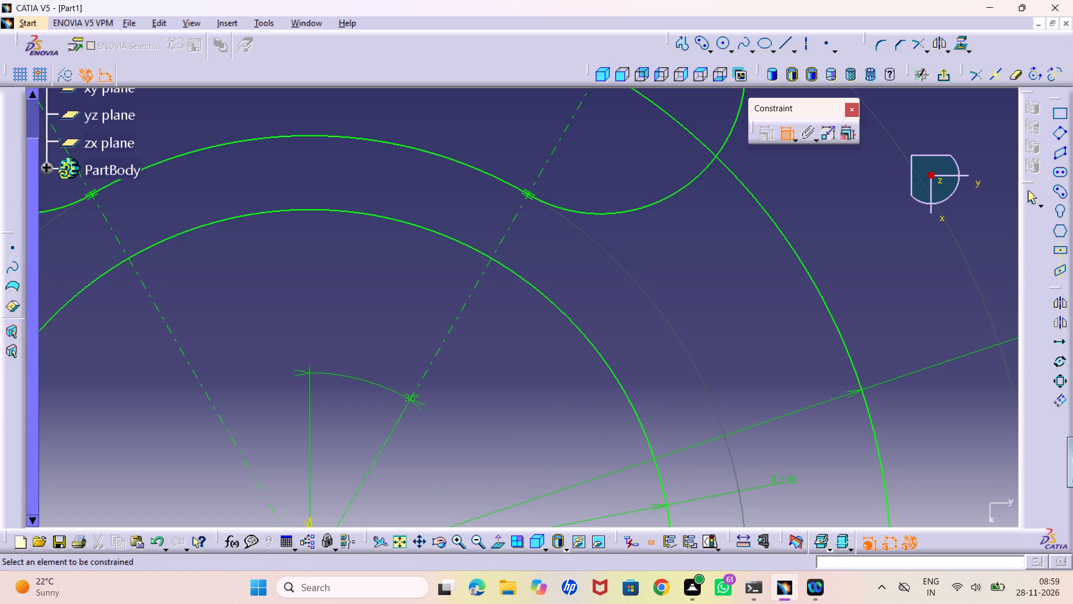
# Sketch a circle of about 18 mm radius between the 138 mm and 221 mm circles, below the slot's right end.
pyautogui.click(721, 49)
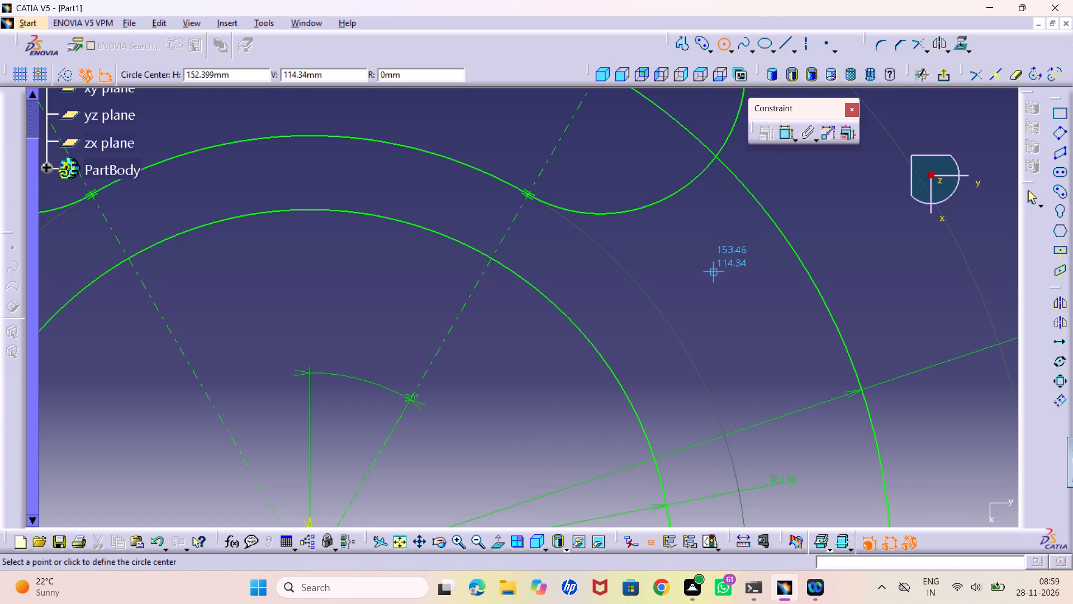
pyautogui.click(716, 270)
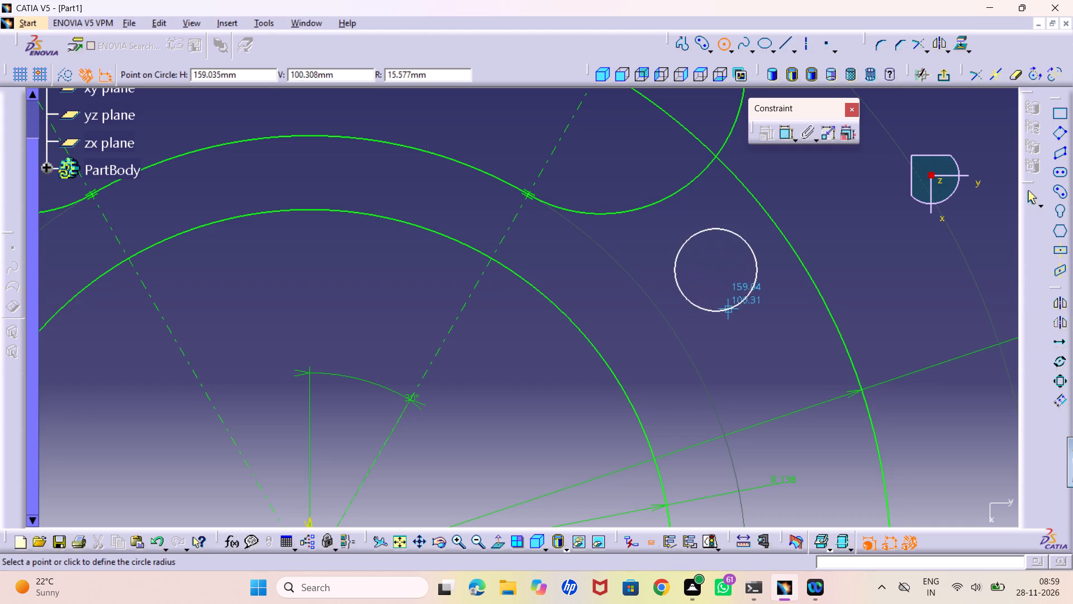
pyautogui.click(728, 317)
# Dimension the new small circle's radius and set it to 28 mm.
pyautogui.click(790, 136)
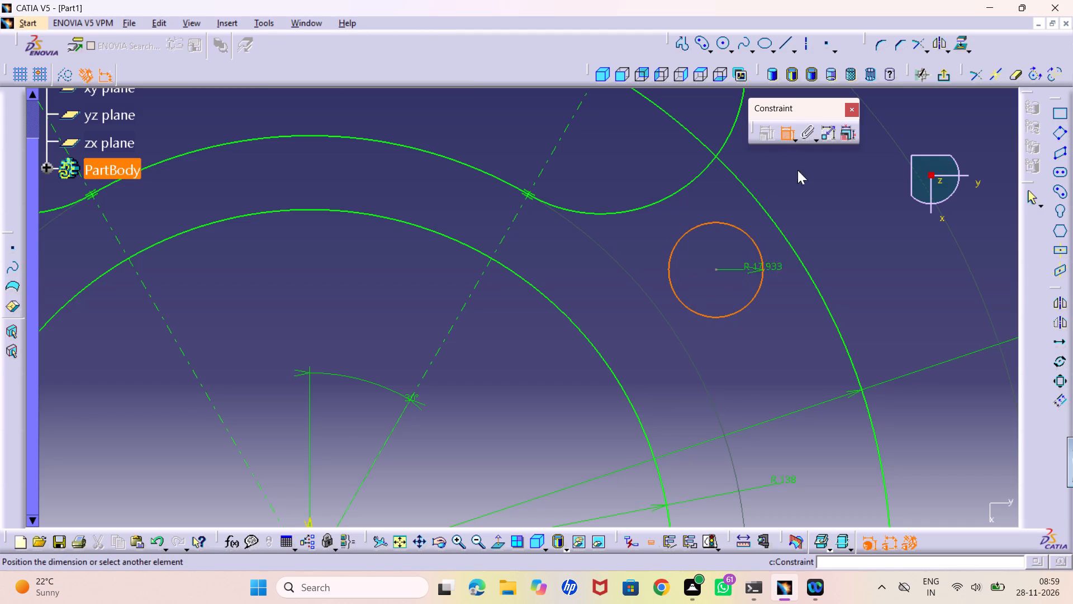
pyautogui.click(854, 242)
pyautogui.doubleClick(852, 239)
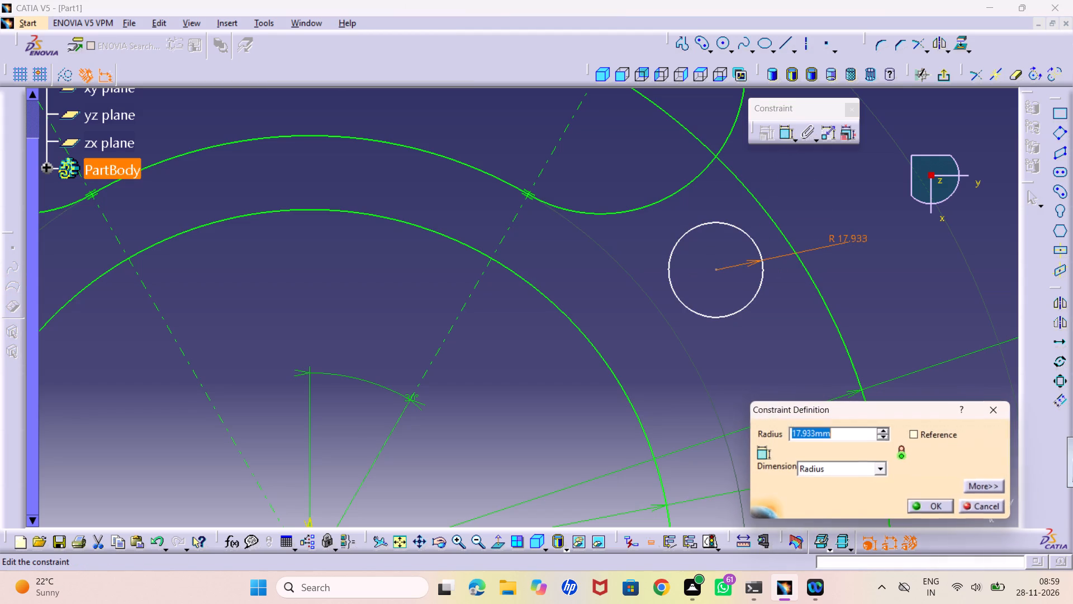
pyautogui.write('28')
pyautogui.press('Return')
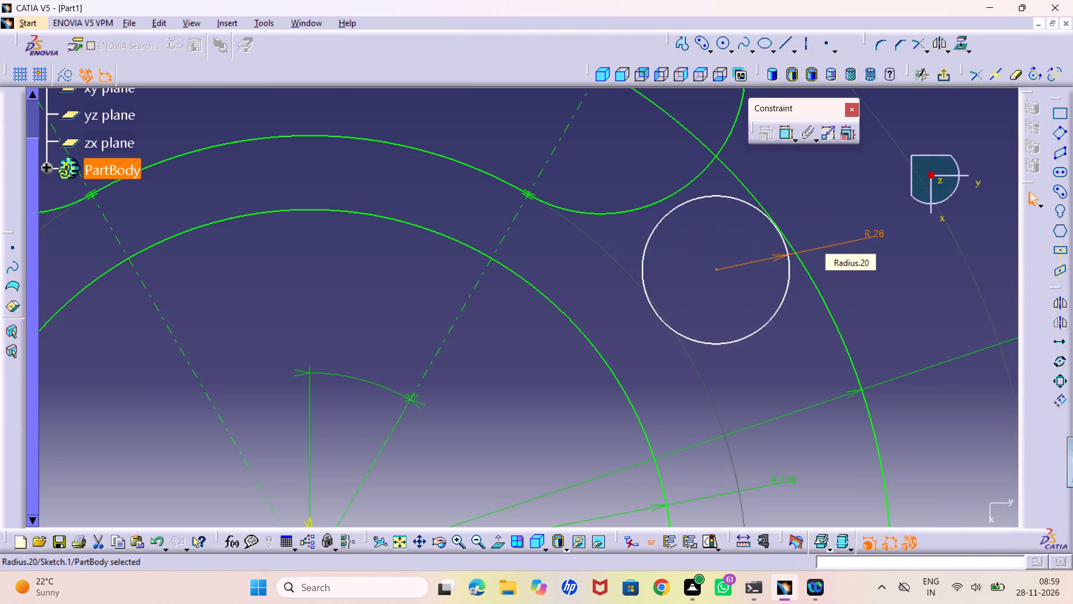
pyautogui.click(812, 352)
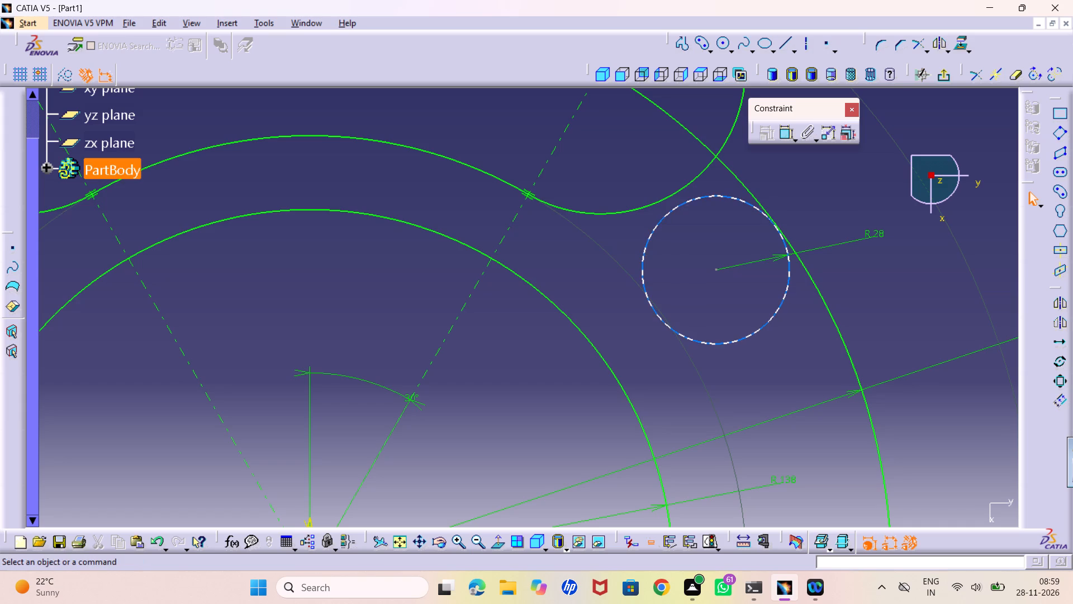
# Move the 28 mm radius circle close to both the slot's right end arc and the 138 mm circle.
pyautogui.moveTo(642, 265); pyautogui.dragTo(567, 280)
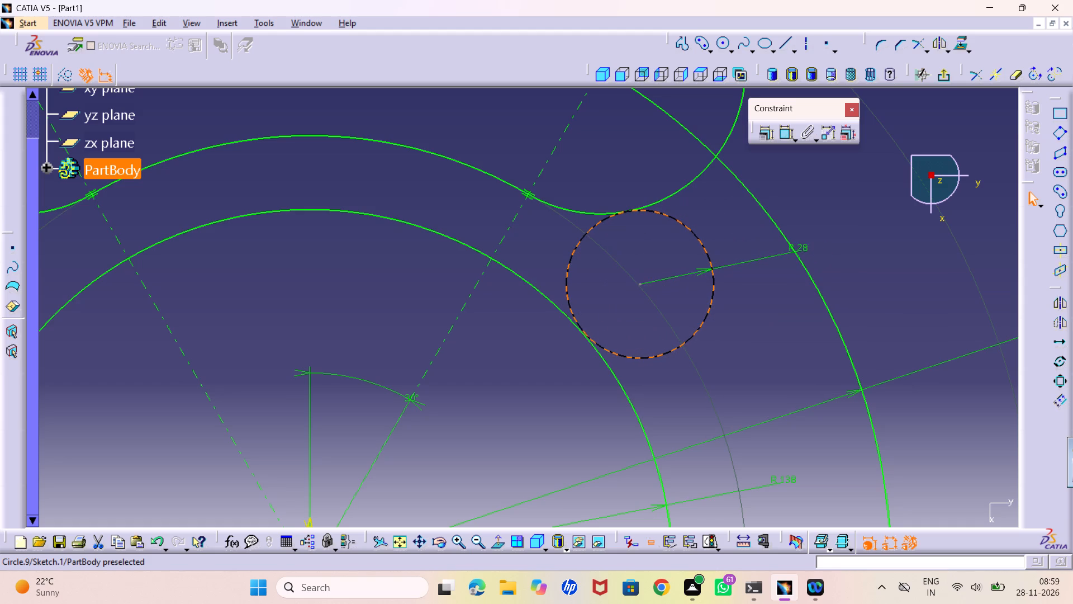
pyautogui.moveTo(567, 280); pyautogui.dragTo(574, 284)
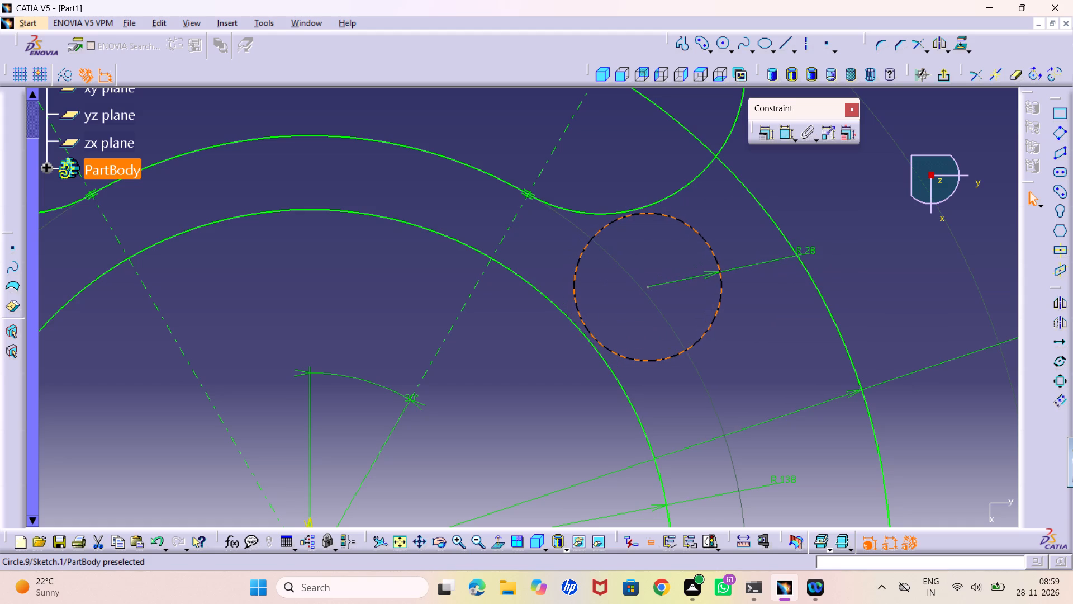
pyautogui.click(481, 347)
pyautogui.moveTo(575, 276); pyautogui.dragTo(575, 280)
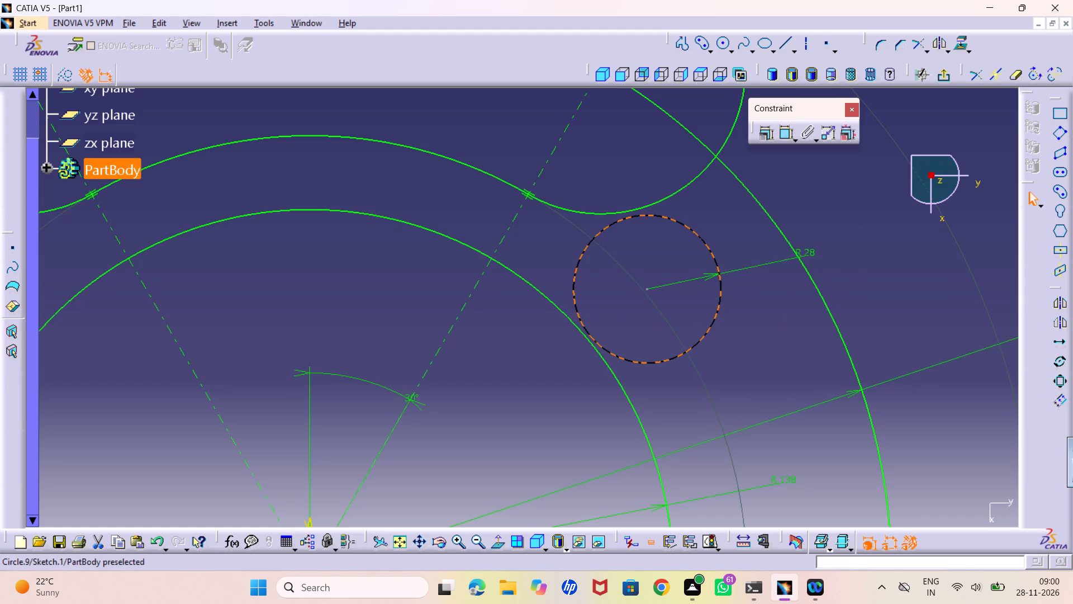
pyautogui.moveTo(575, 280); pyautogui.dragTo(575, 282)
pyautogui.click(504, 353)
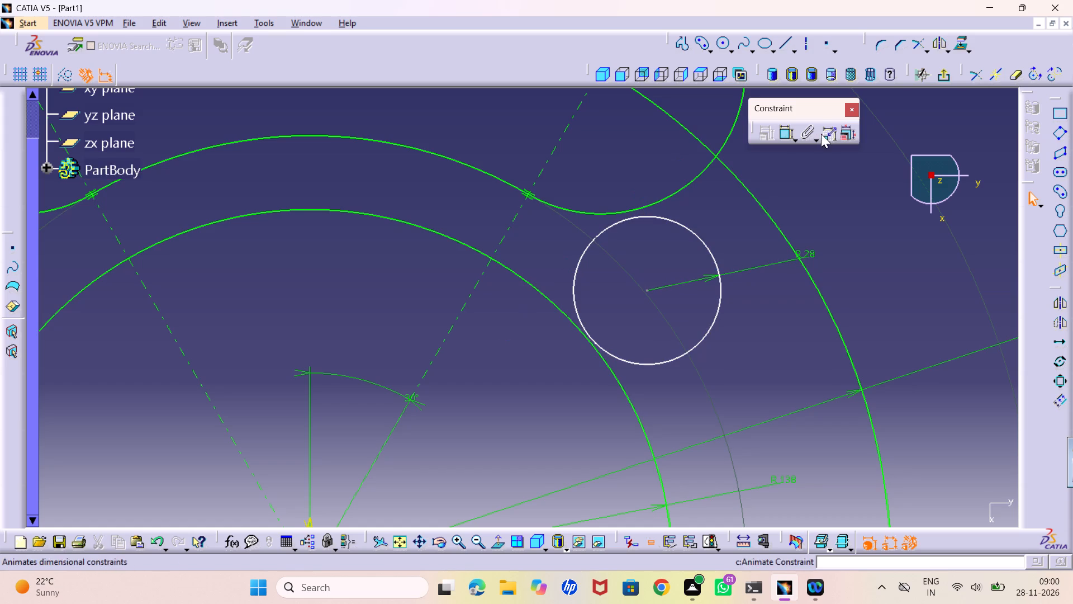
# Constrain the 28 mm radius circle tangent to the slot's right end arc.
pyautogui.doubleClick(785, 133)
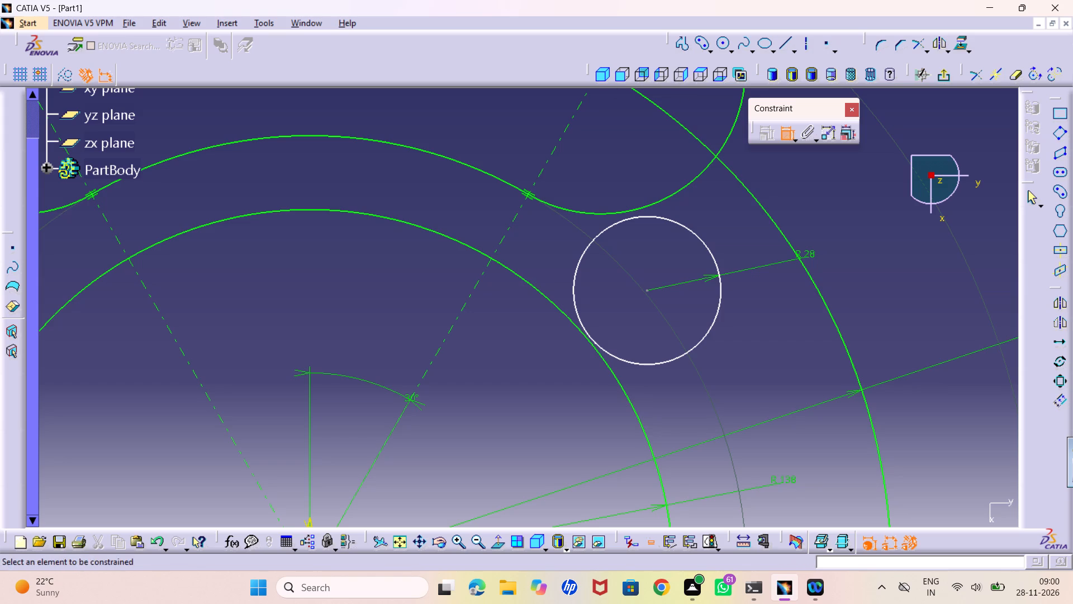
pyautogui.click(625, 221)
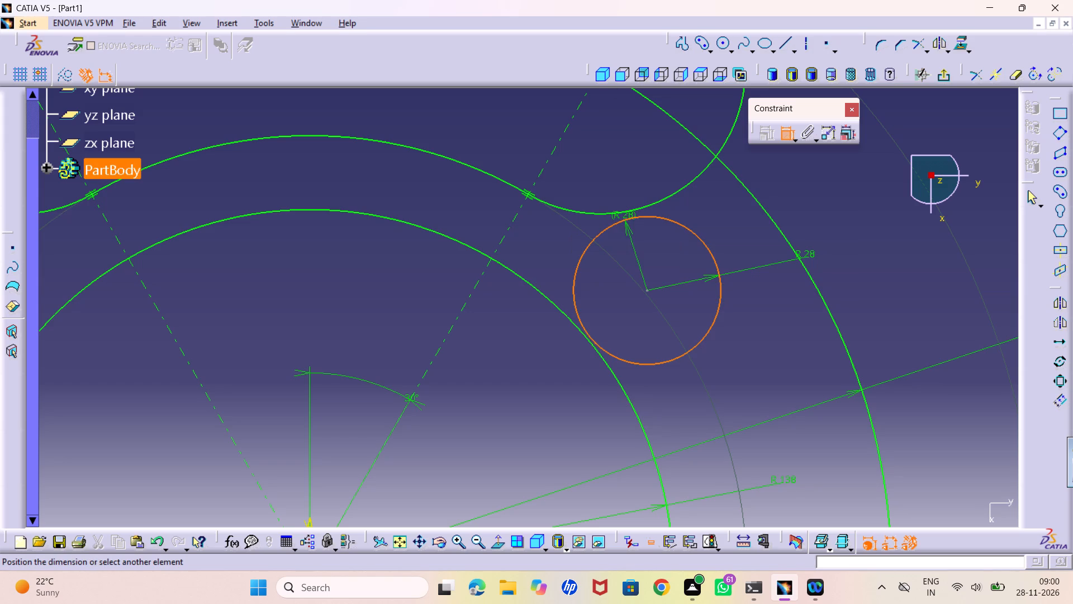
pyautogui.click(622, 212)
pyautogui.rightClick(684, 206)
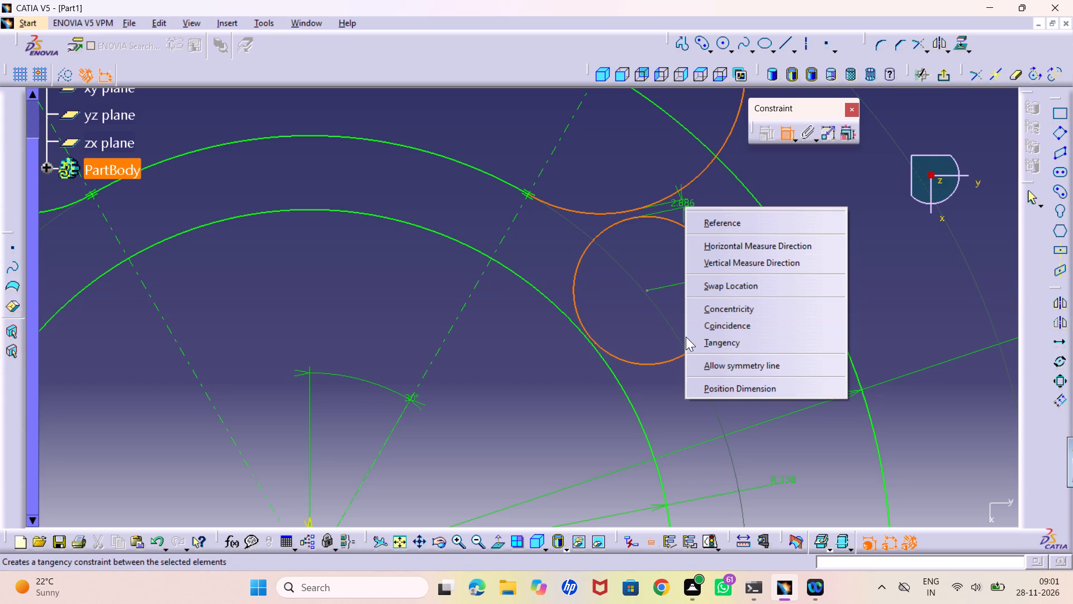
pyautogui.click(726, 338)
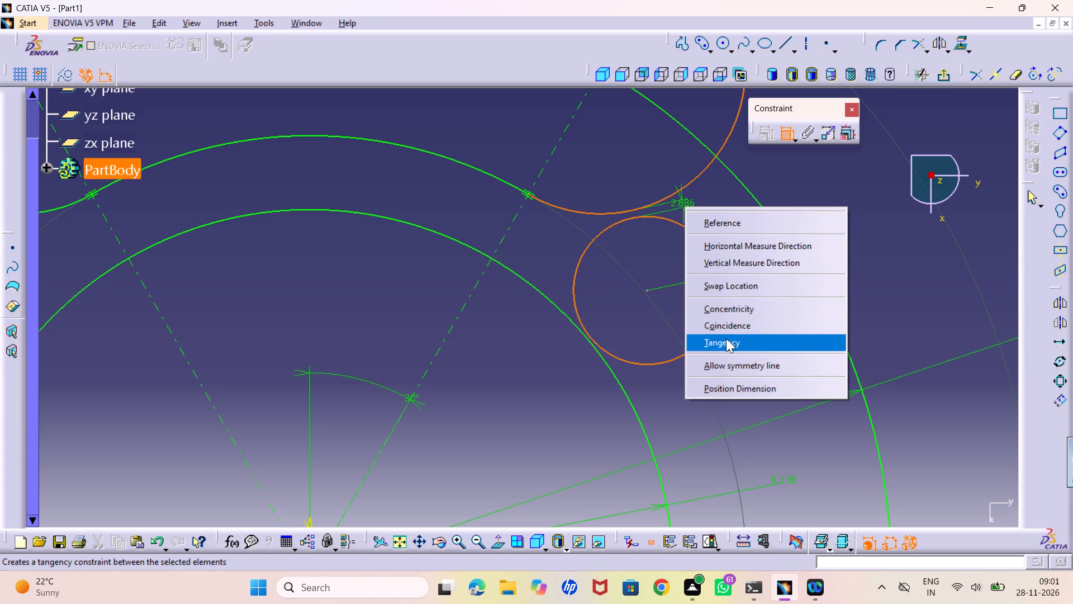
# Constrain the 28 mm radius circle tangent to the inner 138 mm radius circle.
pyautogui.click(595, 339)
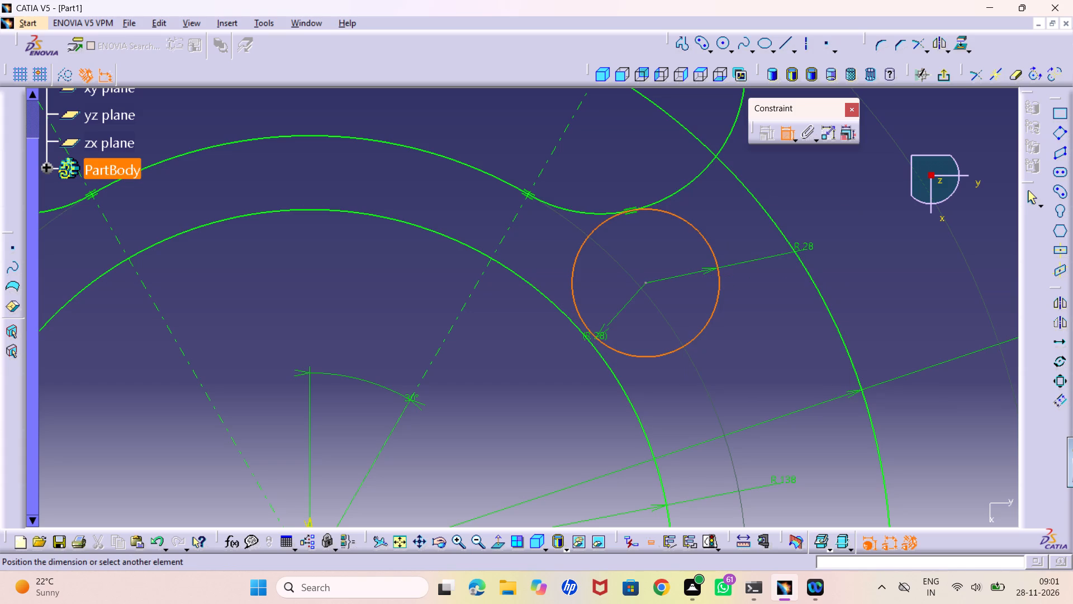
pyautogui.click(593, 341)
pyautogui.rightClick(591, 343)
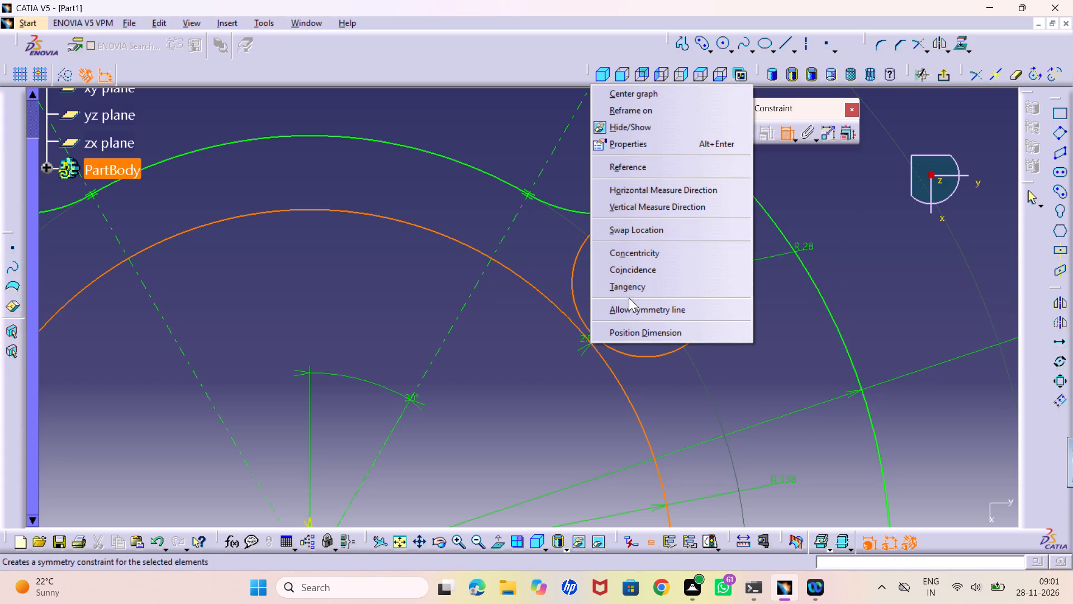
pyautogui.click(627, 291)
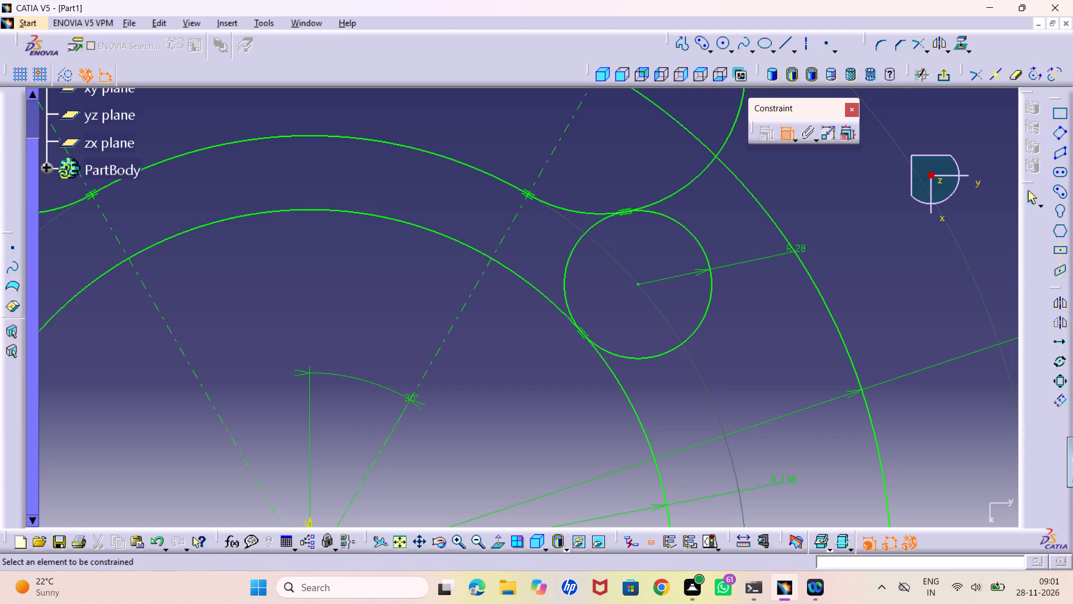
pyautogui.moveTo(654, 380); pyautogui.dragTo(684, 421, button='middle')
pyautogui.rightClick(654, 380)
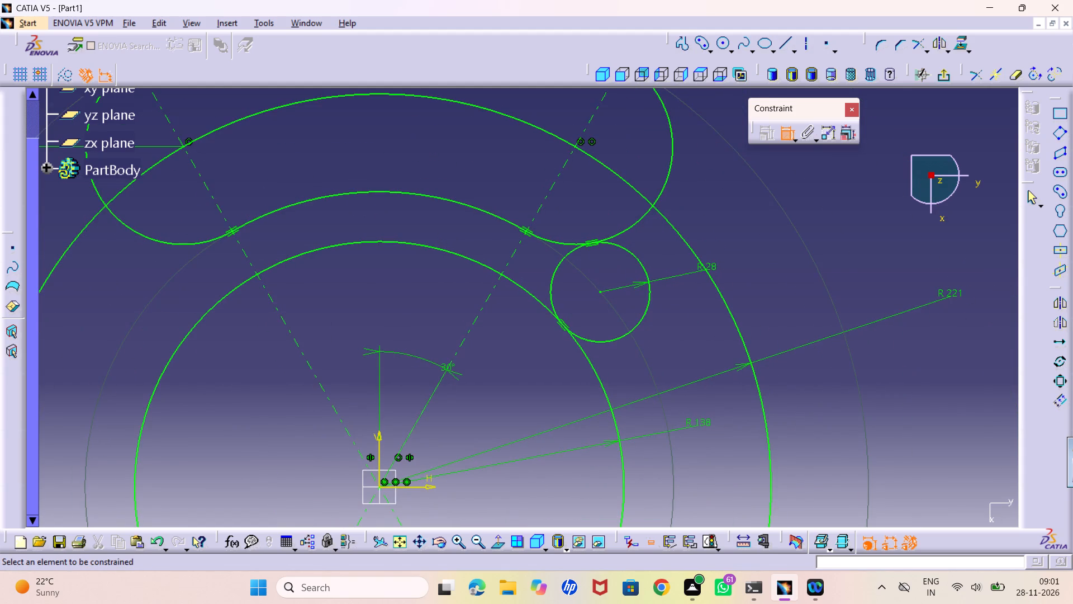
pyautogui.moveTo(525, 392); pyautogui.dragTo(723, 345, button='middle')
pyautogui.rightClick(713, 343)
pyautogui.moveTo(720, 291); pyautogui.dragTo(601, 372, button='middle')
pyautogui.rightClick(601, 357)
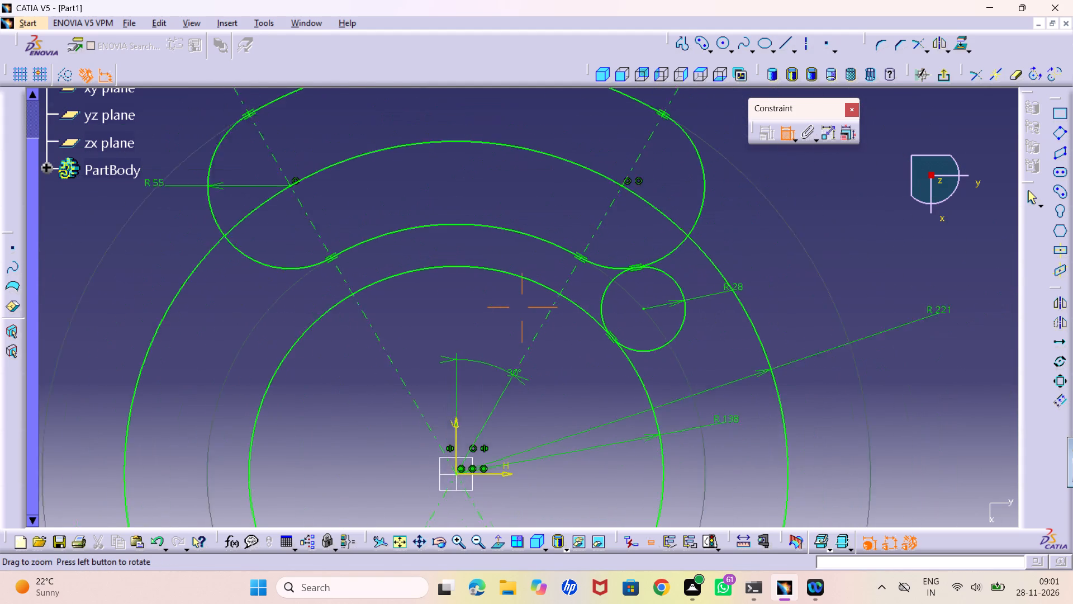
pyautogui.moveTo(601, 372); pyautogui.dragTo(601, 376, button='middle')
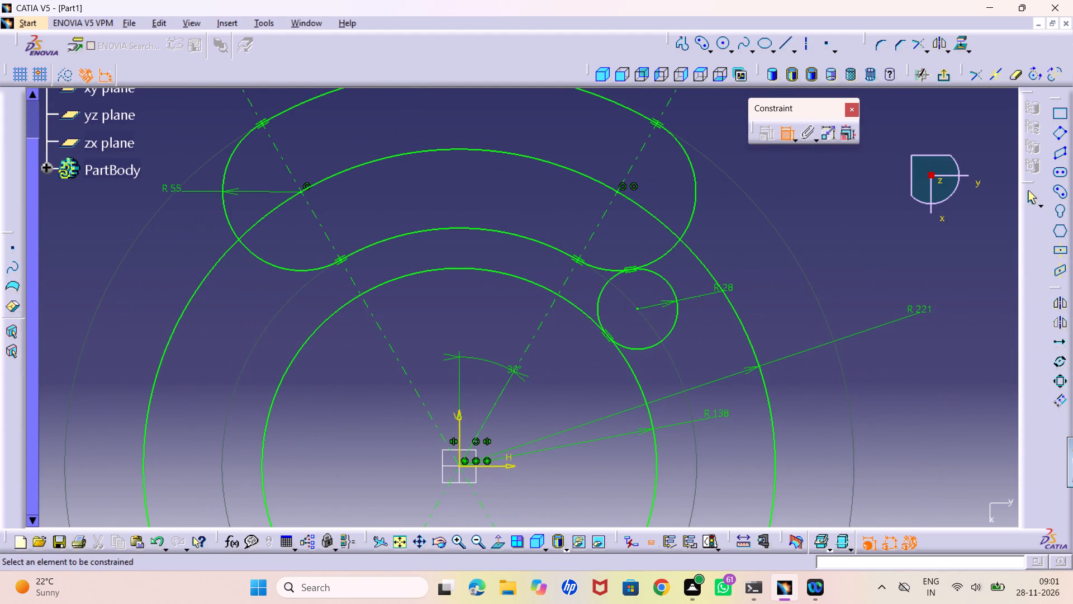
pyautogui.click(779, 136)
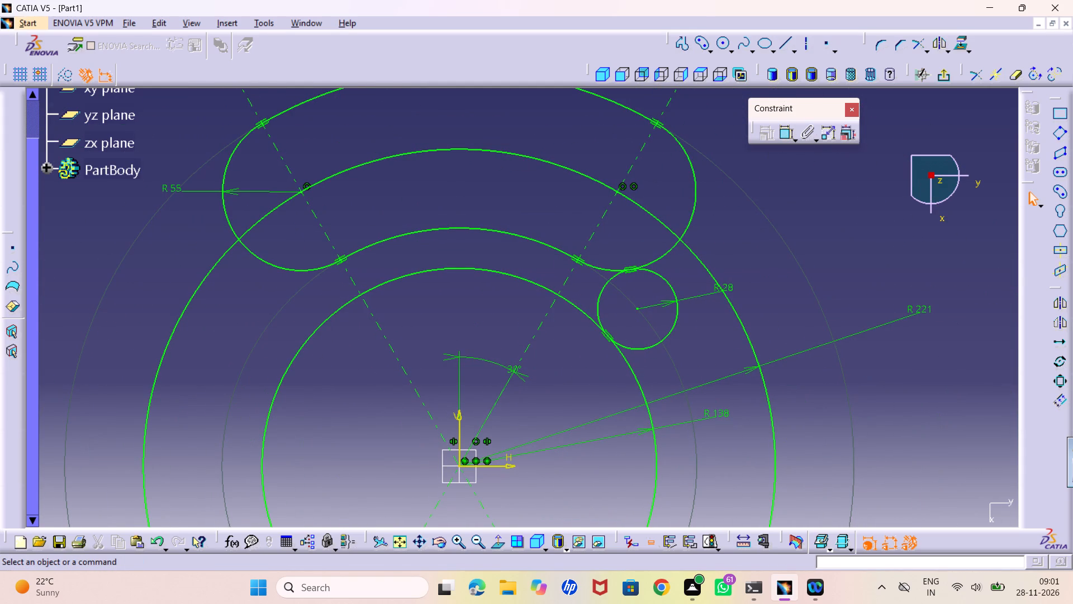
# Mirror the 28 mm radius circle about the sketch's vertical axis.
pyautogui.click(677, 314)
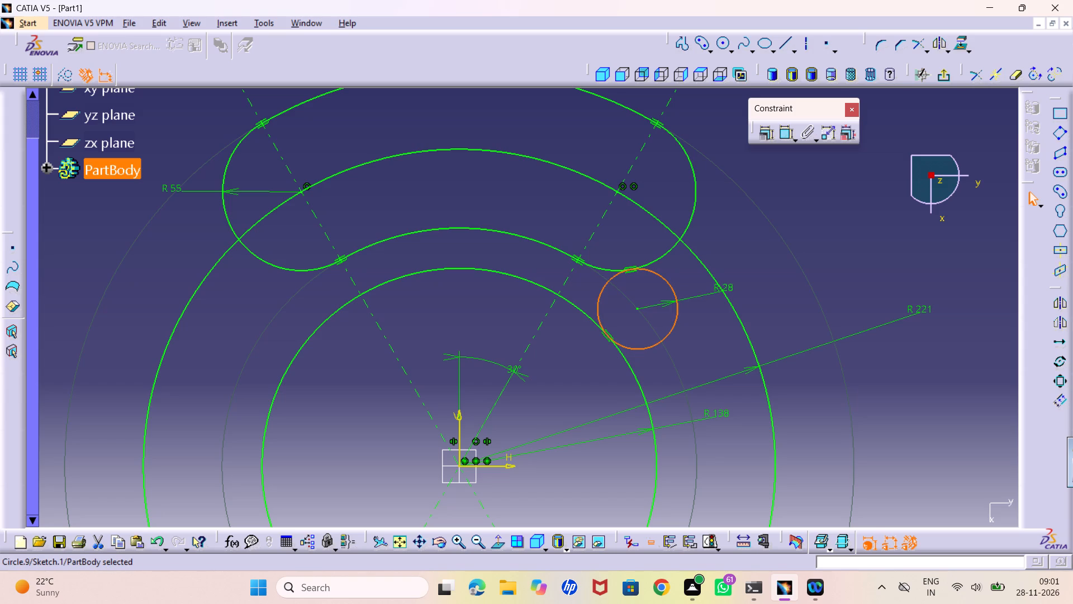
pyautogui.click(1055, 297)
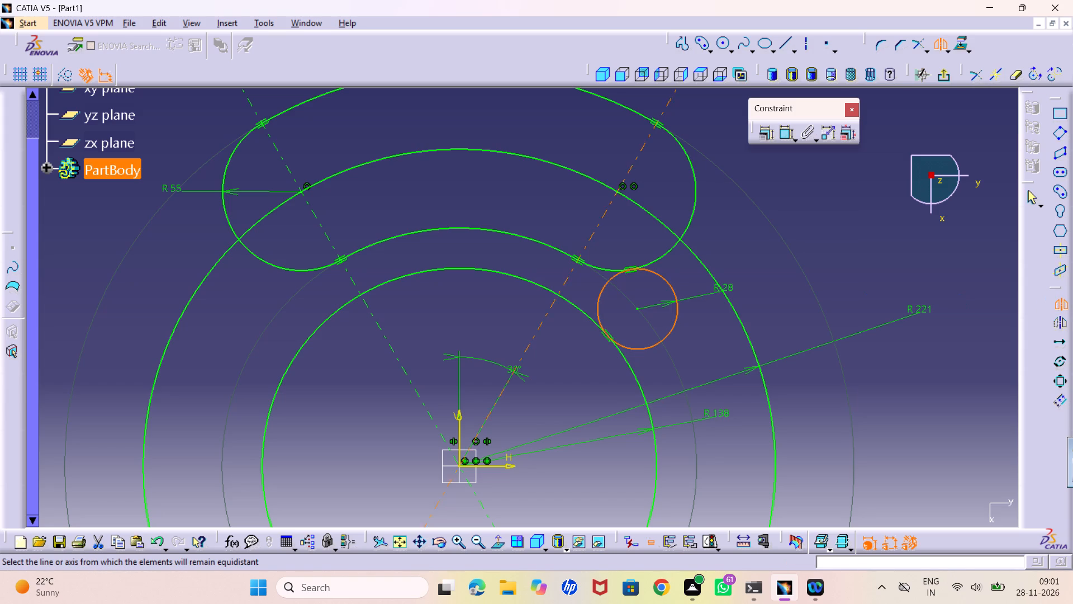
pyautogui.click(454, 421)
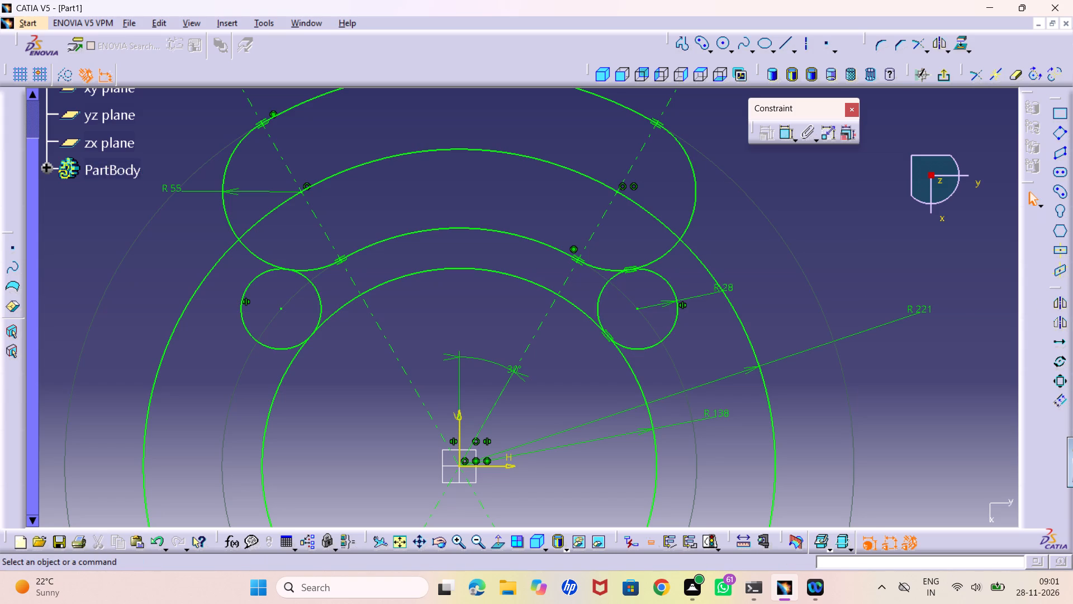
pyautogui.click(828, 280)
# Draw a 442 mm horizontal line through the origin, spanning the 221 mm radius circle from side to side.
pyautogui.moveTo(507, 313); pyautogui.dragTo(516, 329, button='middle')
pyautogui.rightClick(507, 313)
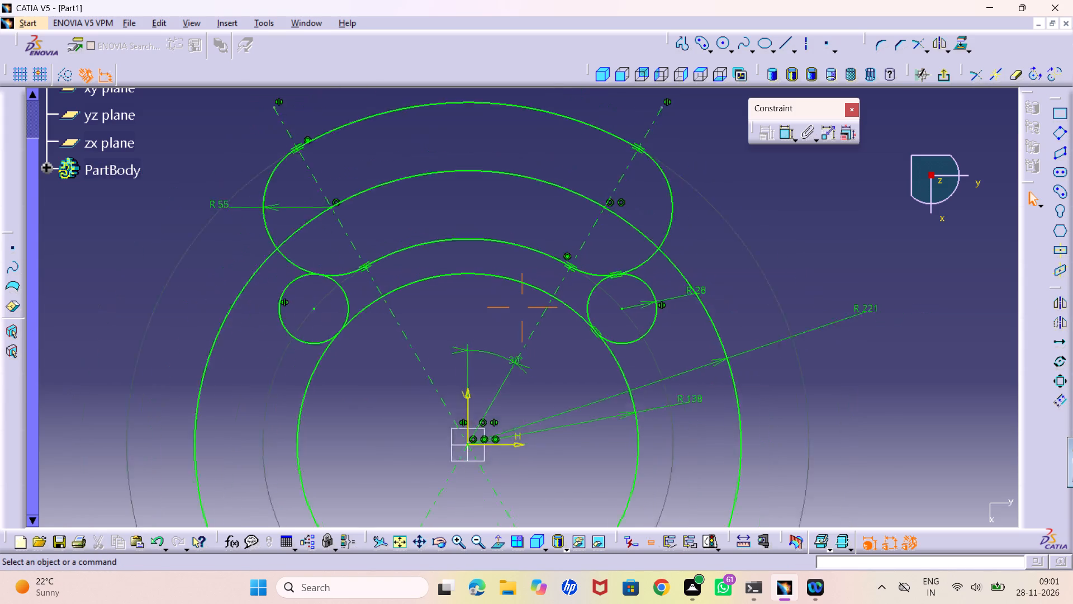
pyautogui.moveTo(516, 329); pyautogui.dragTo(528, 357, button='middle')
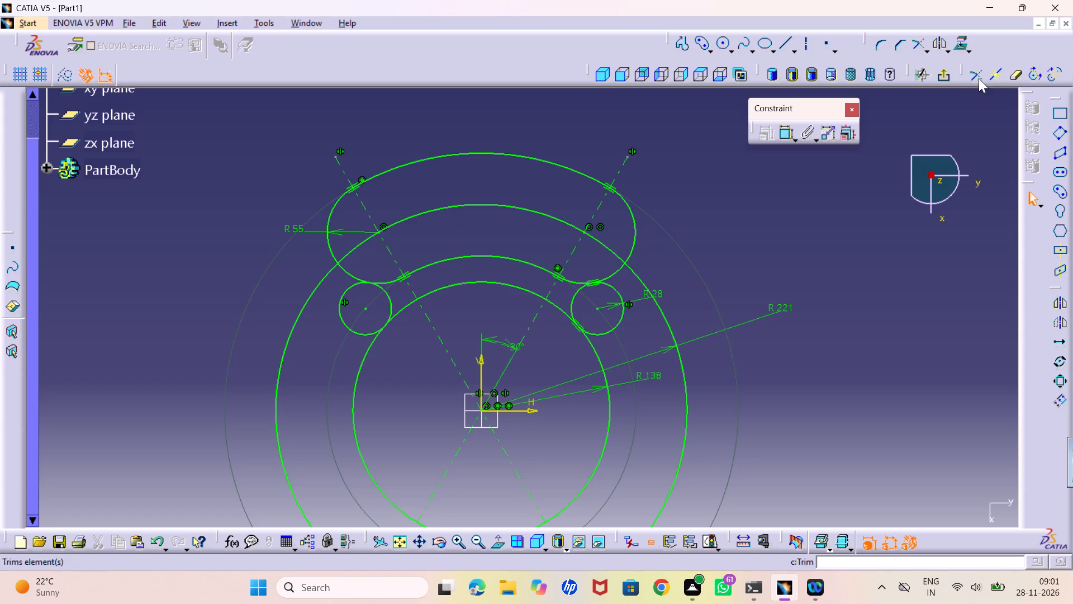
pyautogui.doubleClick(1012, 74)
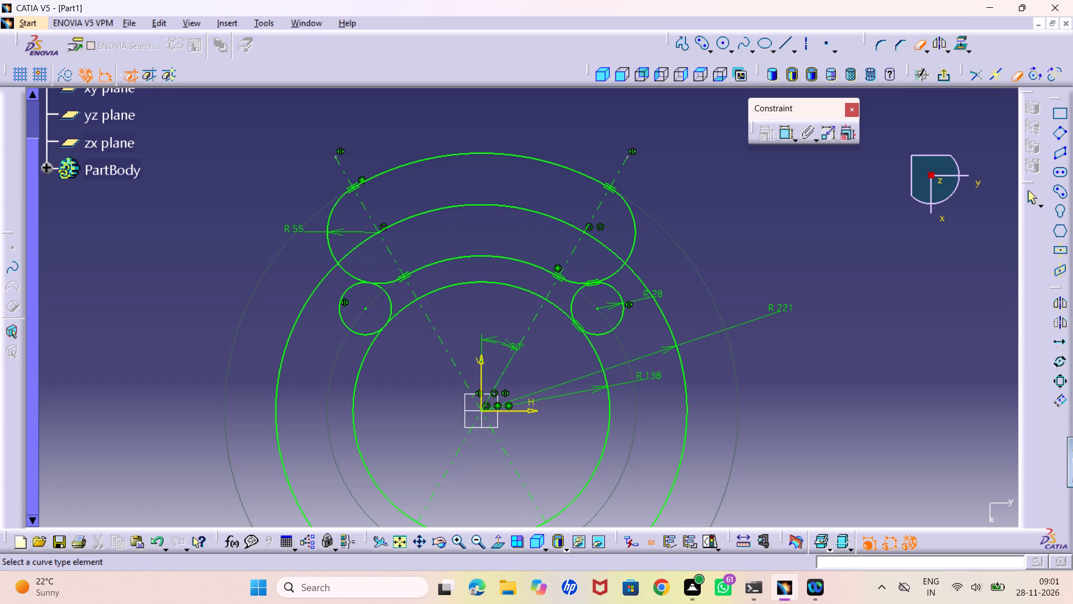
pyautogui.click(783, 43)
pyautogui.moveTo(624, 418); pyautogui.dragTo(650, 300, button='middle')
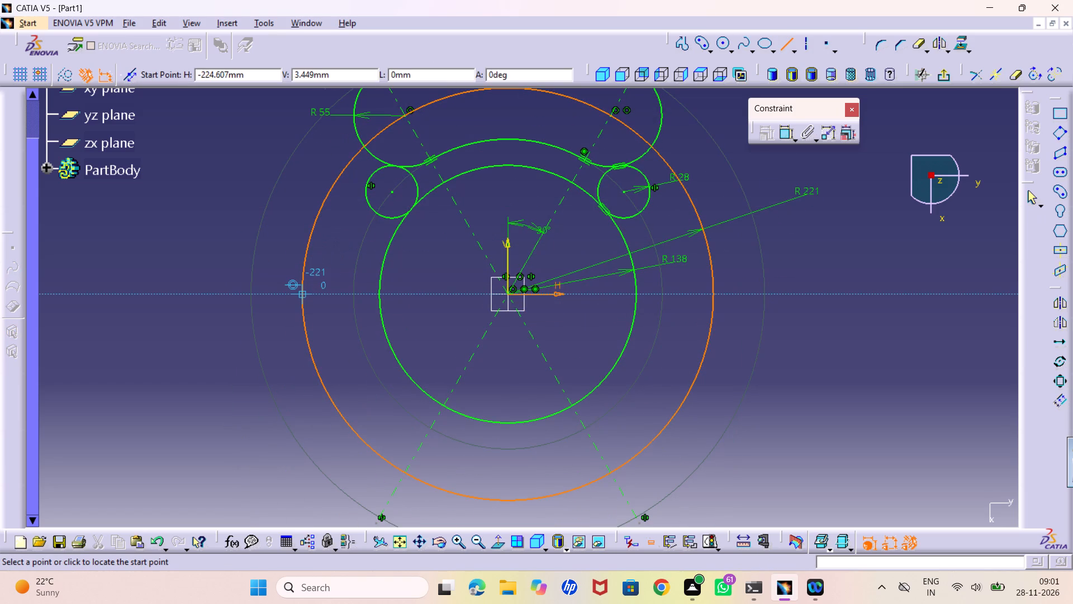
pyautogui.click(301, 292)
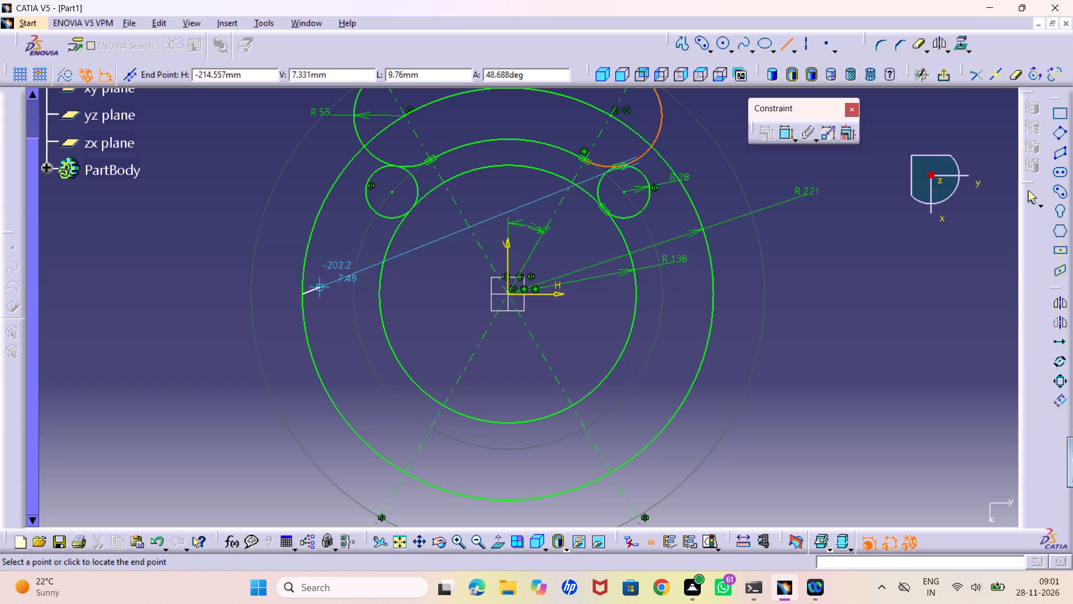
pyautogui.click(712, 294)
pyautogui.click(823, 286)
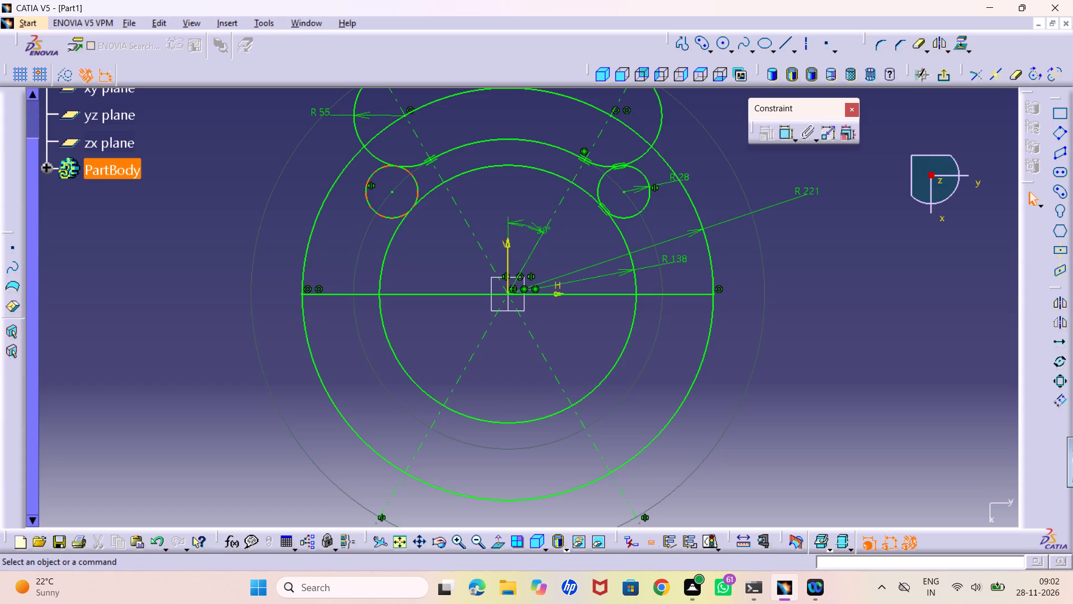
# Quick-trim away every segment of the 221 mm radius circle, inside the slot and above and below the horizontal line.
pyautogui.moveTo(390, 240); pyautogui.dragTo(398, 256, button='middle')
pyautogui.rightClick(390, 240)
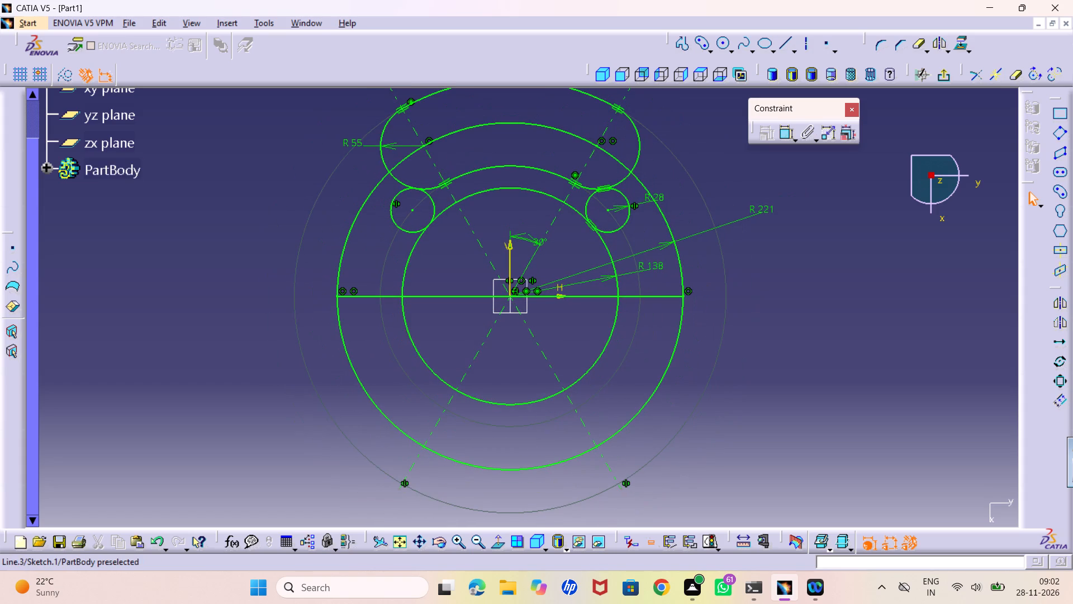
pyautogui.moveTo(704, 350); pyautogui.dragTo(714, 361, button='middle')
pyautogui.rightClick(704, 350)
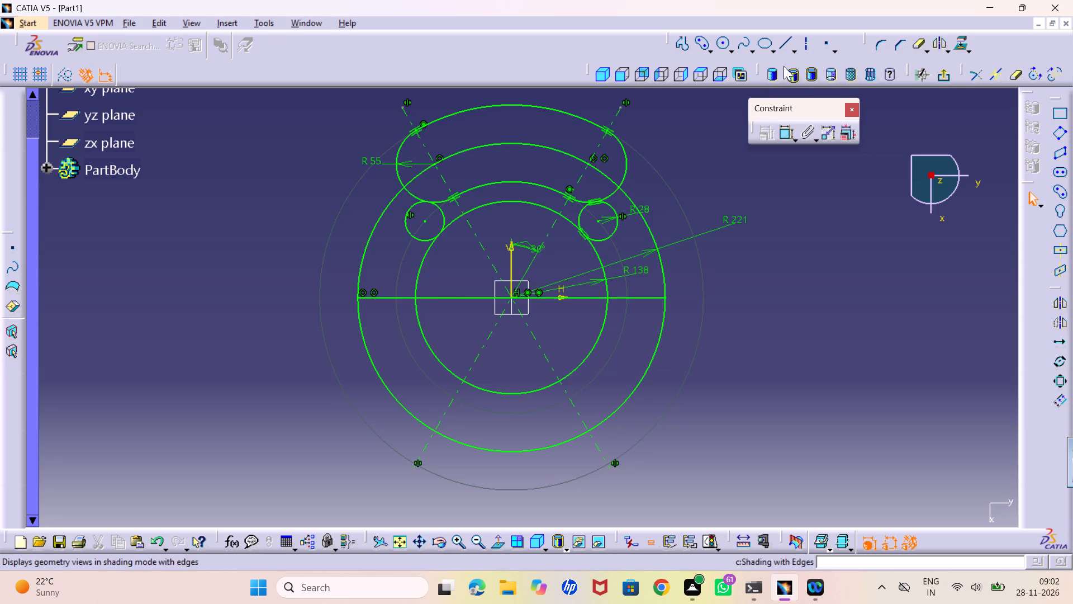
pyautogui.doubleClick(917, 45)
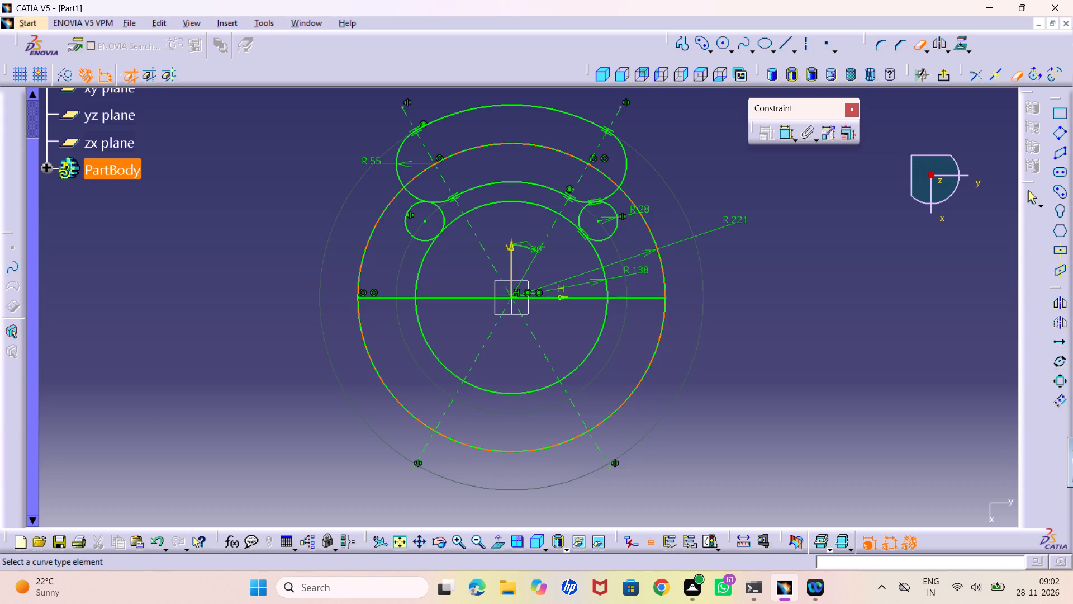
pyautogui.click(499, 143)
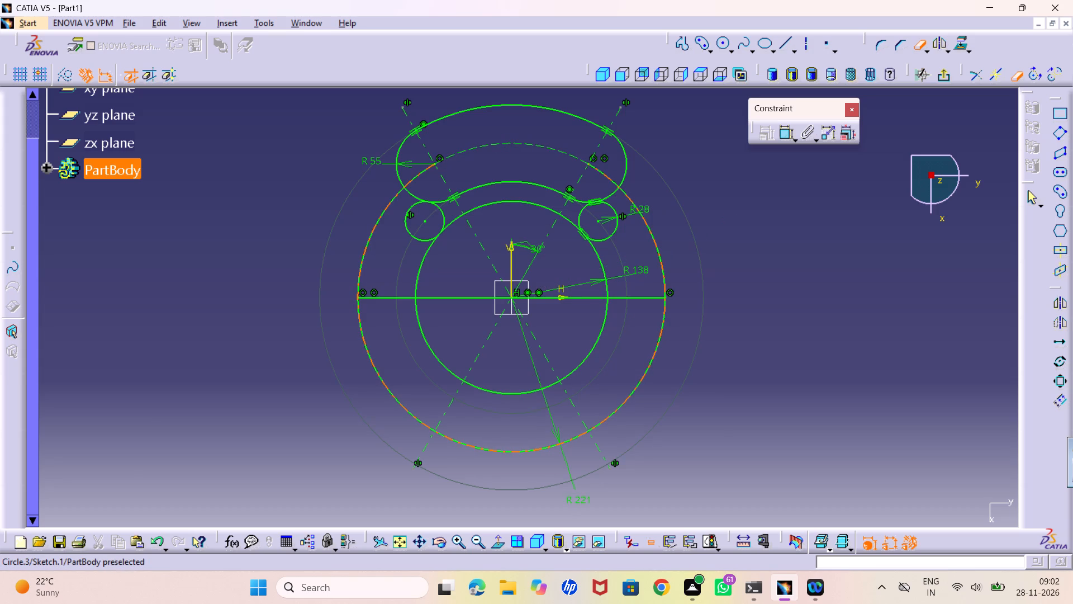
pyautogui.click(412, 178)
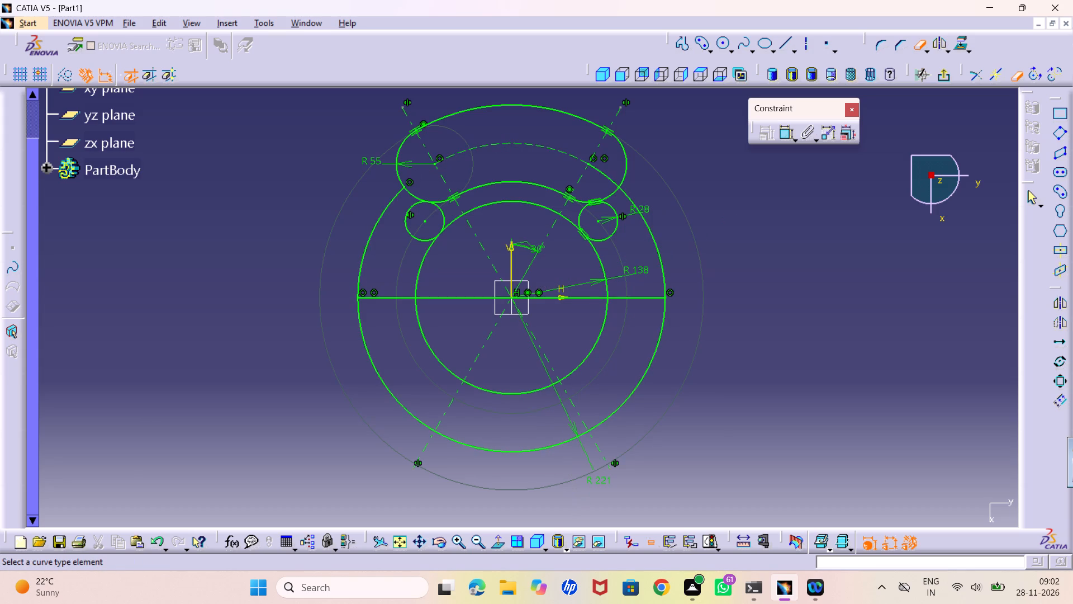
pyautogui.hotkey('ctrl', 'z')
pyautogui.hotkey('ctrl', 'z')
pyautogui.click(604, 174)
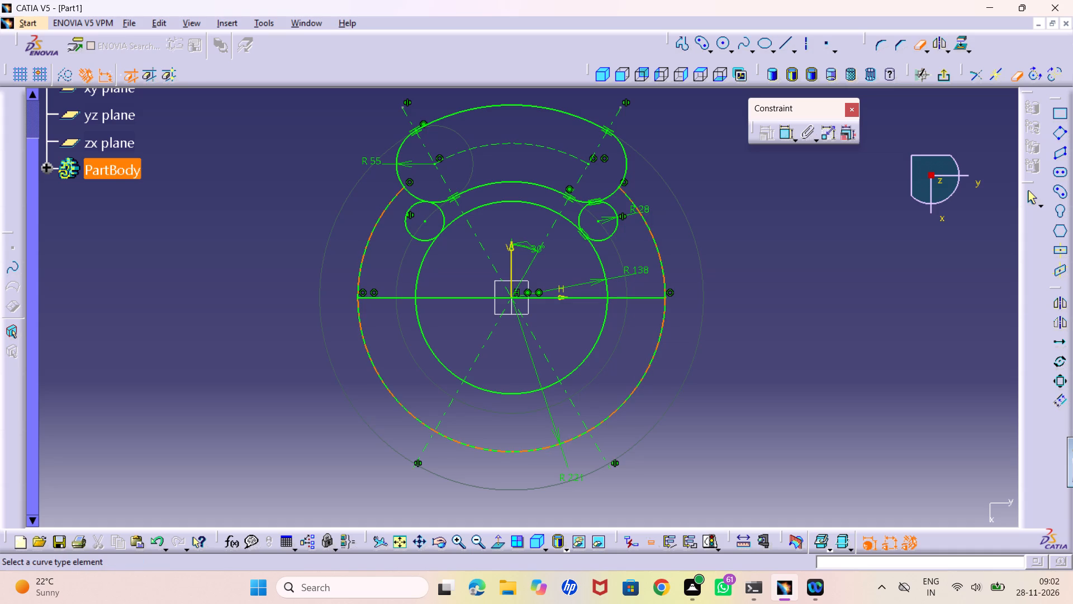
pyautogui.click(386, 205)
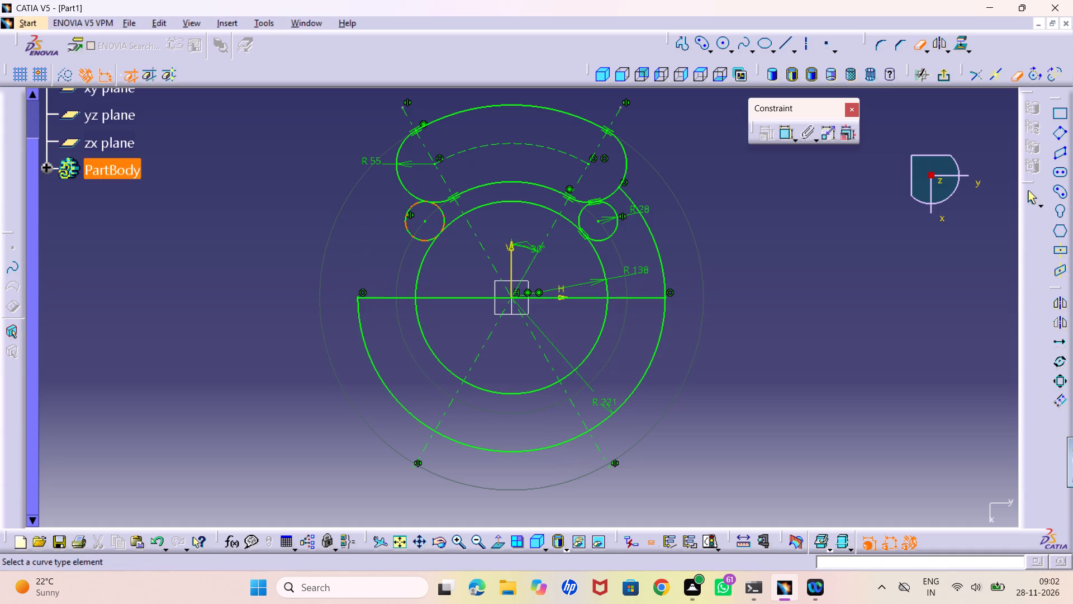
pyautogui.click(653, 240)
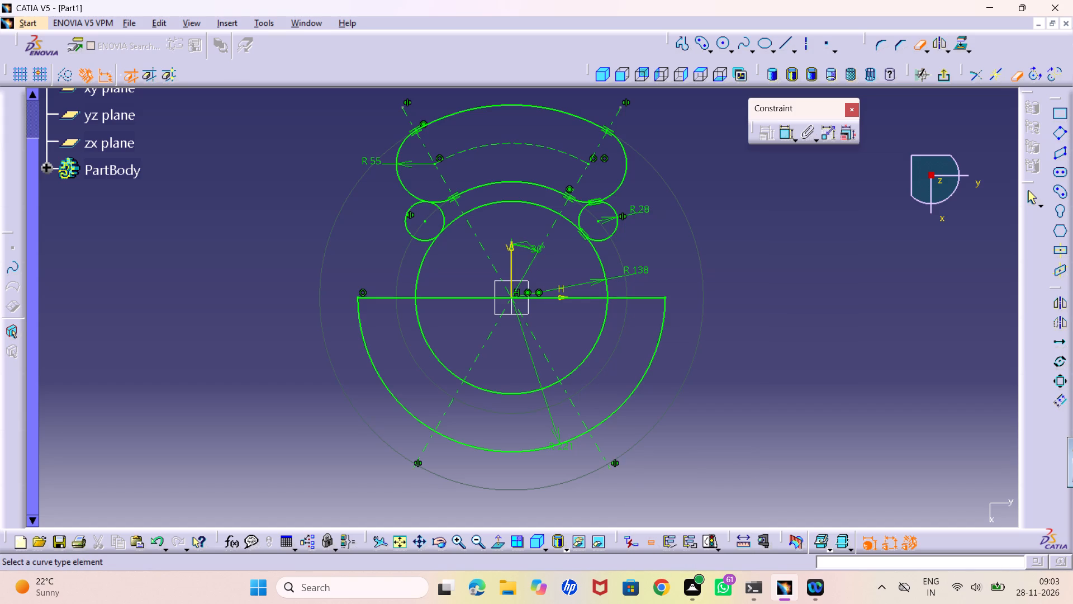
pyautogui.click(643, 382)
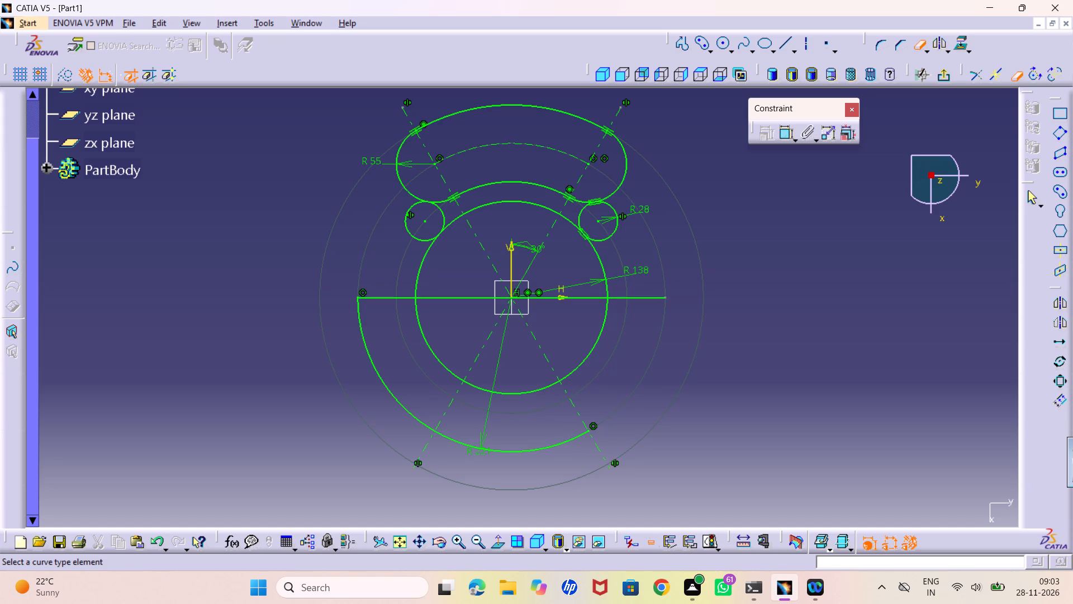
pyautogui.click(378, 376)
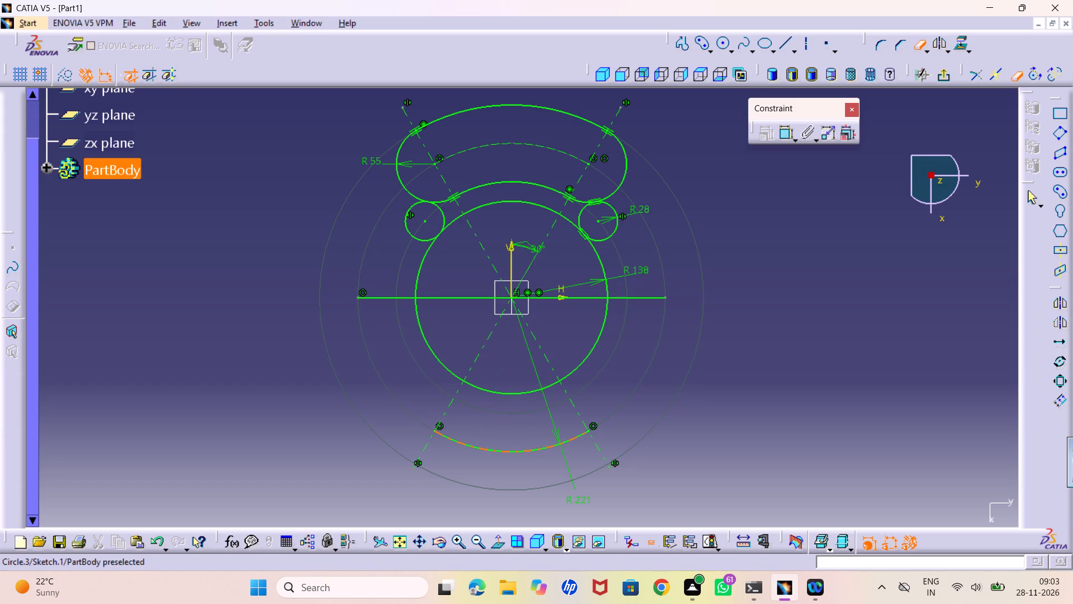
pyautogui.click(473, 448)
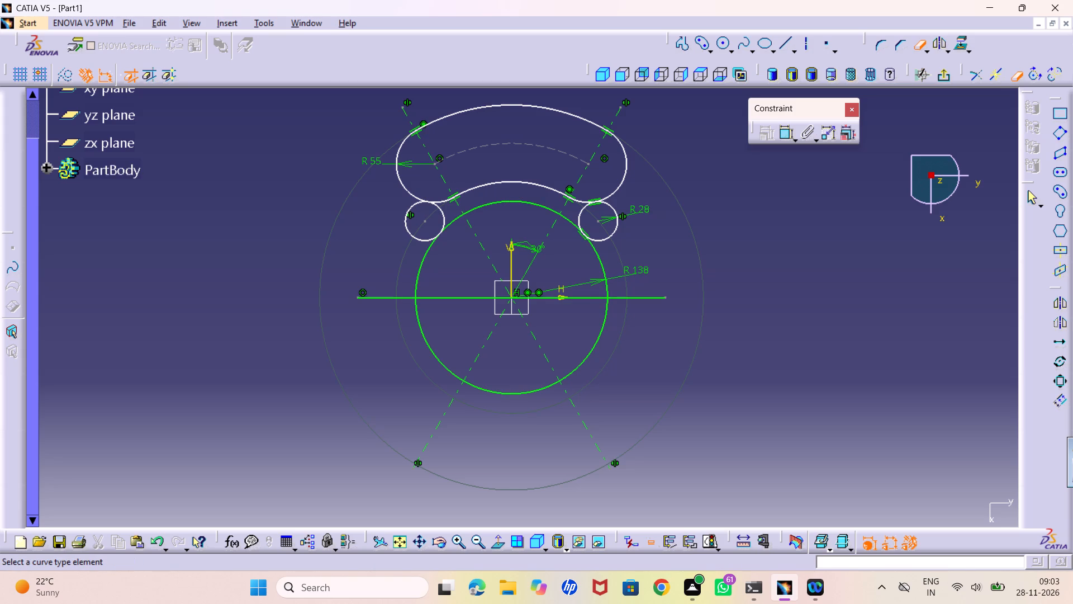
# Quick-trim away the lower half of the 138 mm radius circle below the horizontal line.
pyautogui.click(423, 337)
pyautogui.click(506, 390)
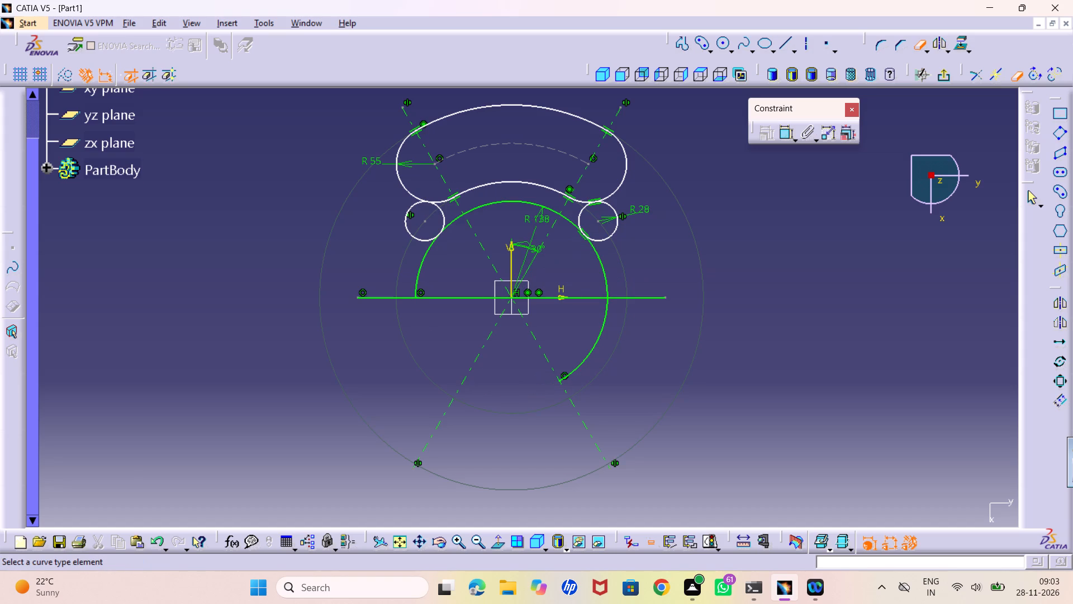
pyautogui.click(596, 343)
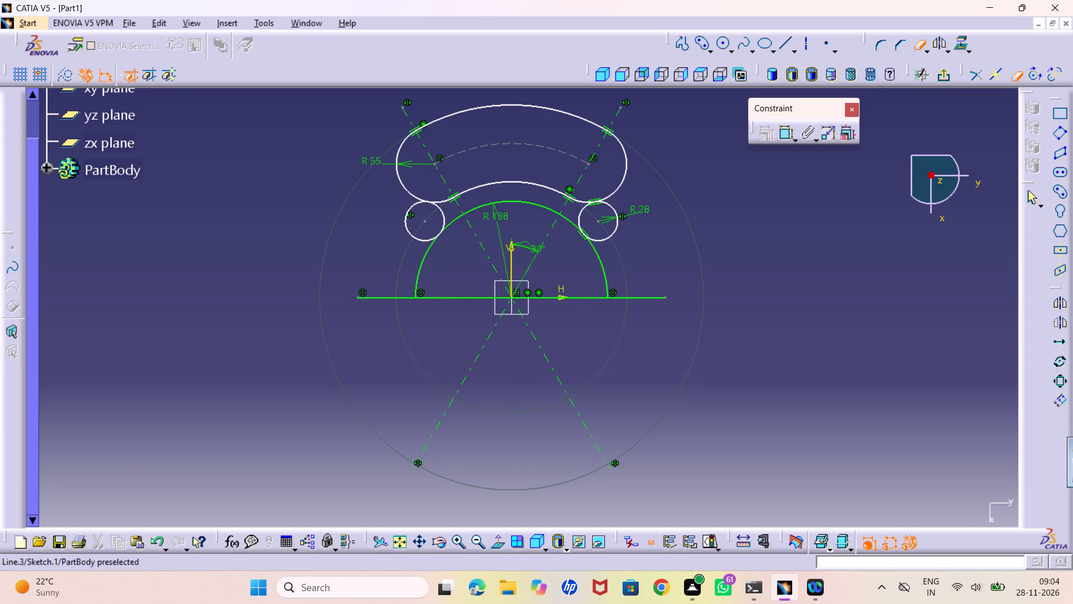
# Quick-trim the top of the 138 mm radius arc between its tangent points with the two 28 mm radius circles.
pyautogui.middleClick(532, 303)
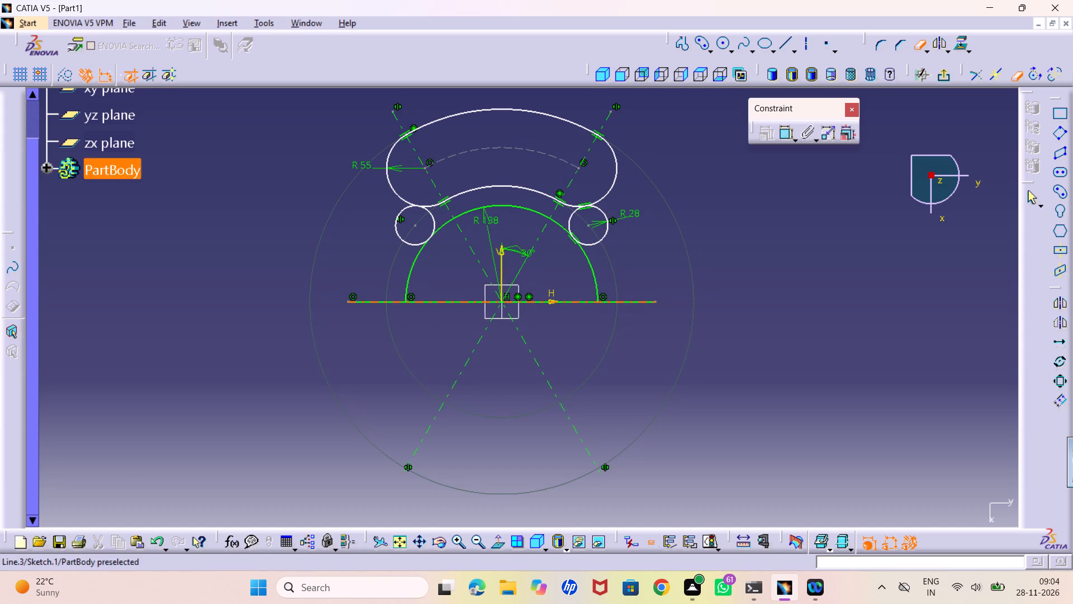
pyautogui.moveTo(457, 279); pyautogui.dragTo(449, 361, button='middle')
pyautogui.rightClick(431, 398)
pyautogui.scroll(1, 449, 361)
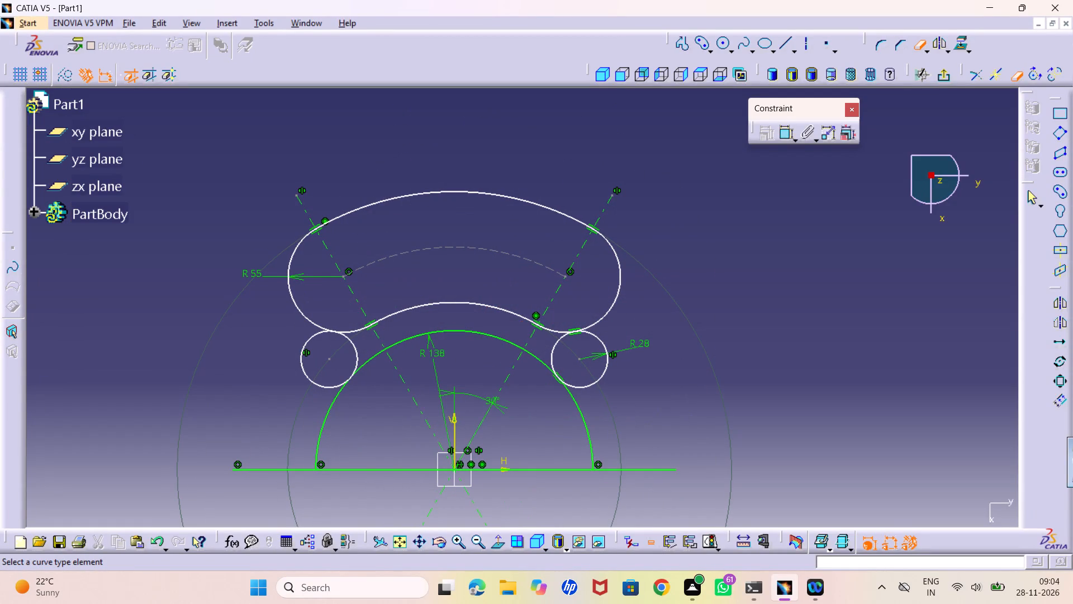
pyautogui.moveTo(500, 411); pyautogui.dragTo(556, 348, button='middle')
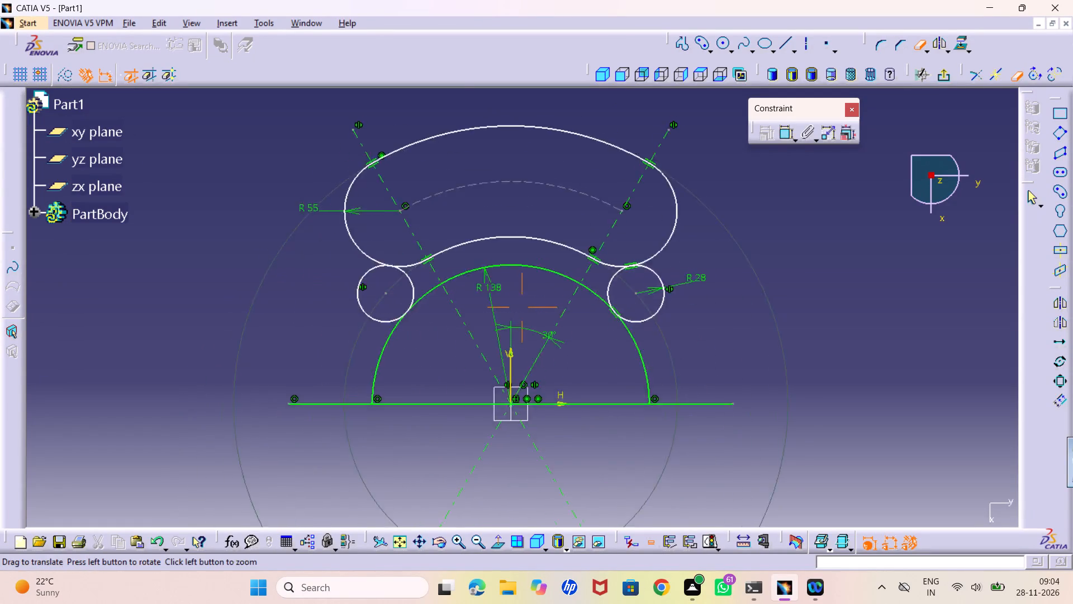
pyautogui.moveTo(556, 348); pyautogui.dragTo(588, 314, button='middle')
pyautogui.rightClick(588, 301)
pyautogui.moveTo(584, 305); pyautogui.dragTo(576, 333, button='middle')
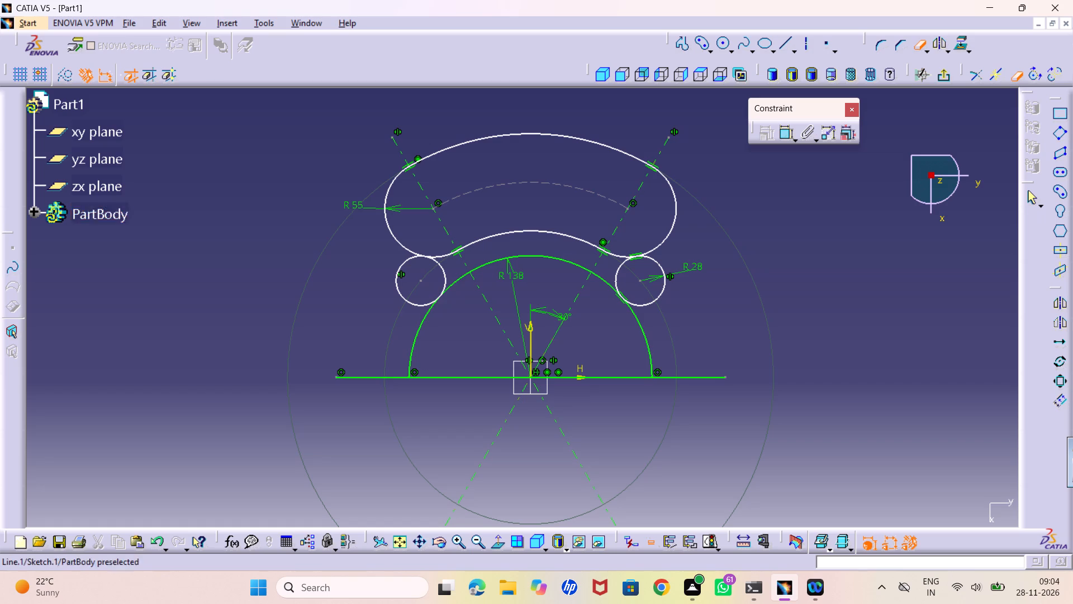
pyautogui.click(529, 256)
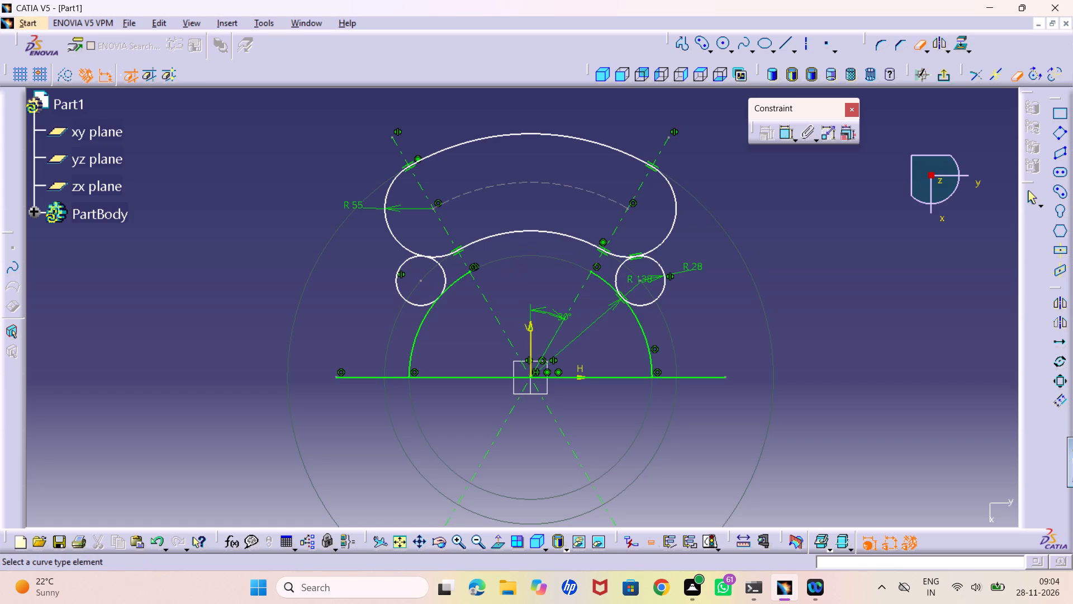
pyautogui.click(457, 282)
pyautogui.click(597, 277)
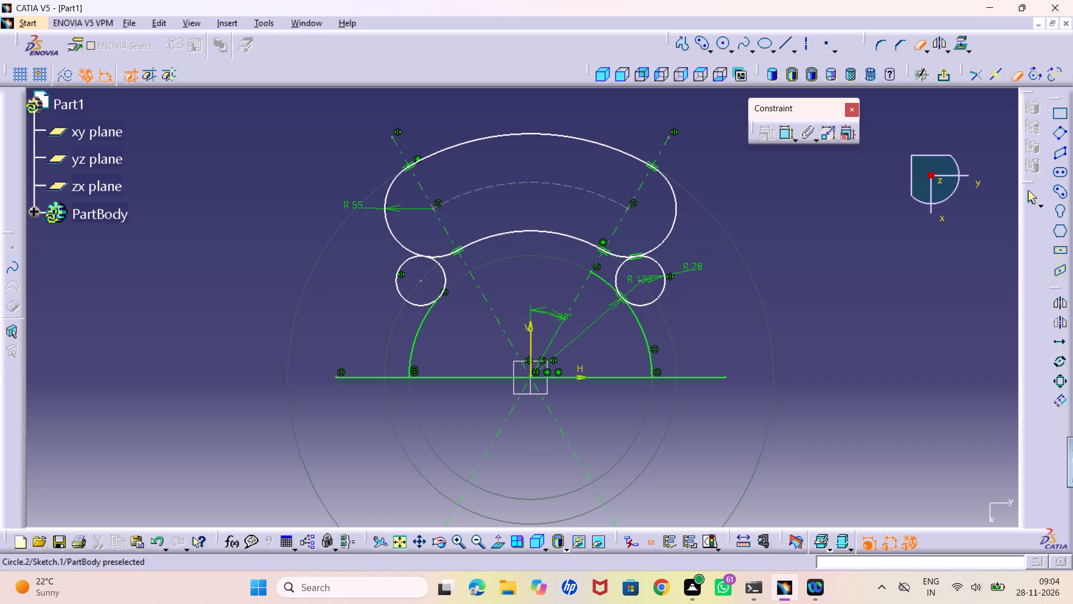
# Quick-trim the outer portions of both 28 mm radius circles, leaving only the inner blend arcs between the slot and 138 mm arcs.
pyautogui.click(401, 289)
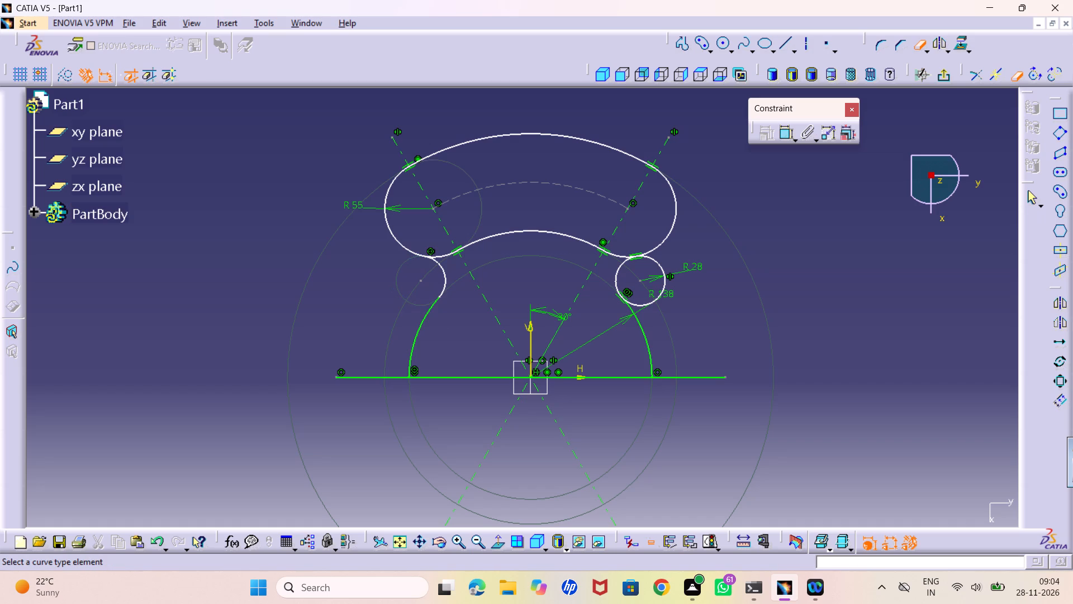
pyautogui.click(667, 285)
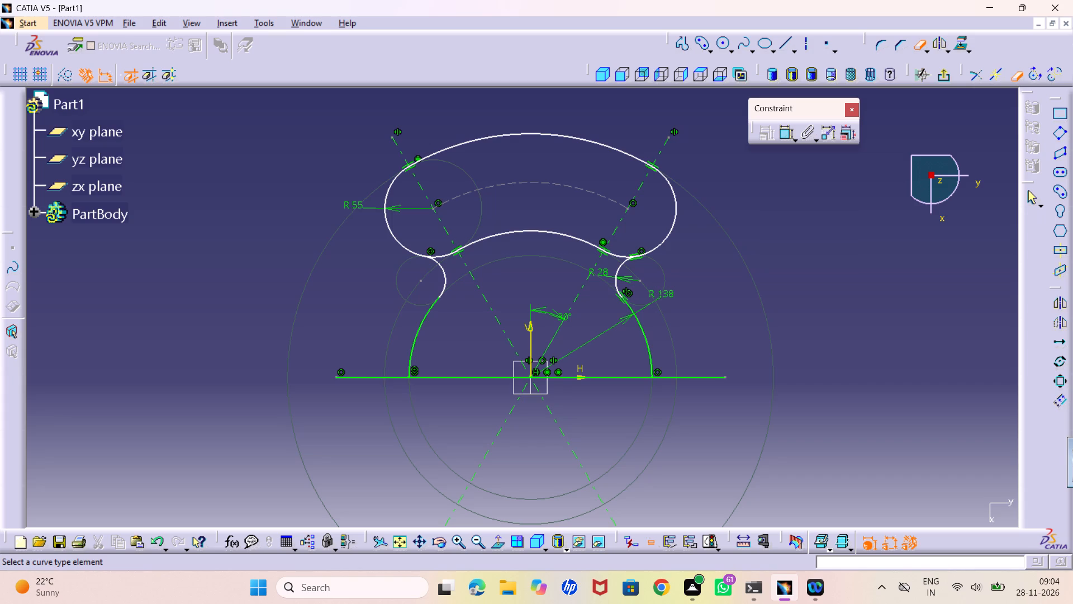
# Quick-trim both ends of the horizontal line that extend beyond the 138 mm radius arcs.
pyautogui.moveTo(515, 309); pyautogui.dragTo(512, 294, button='middle')
pyautogui.rightClick(515, 309)
pyautogui.moveTo(509, 278); pyautogui.dragTo(509, 285, button='middle')
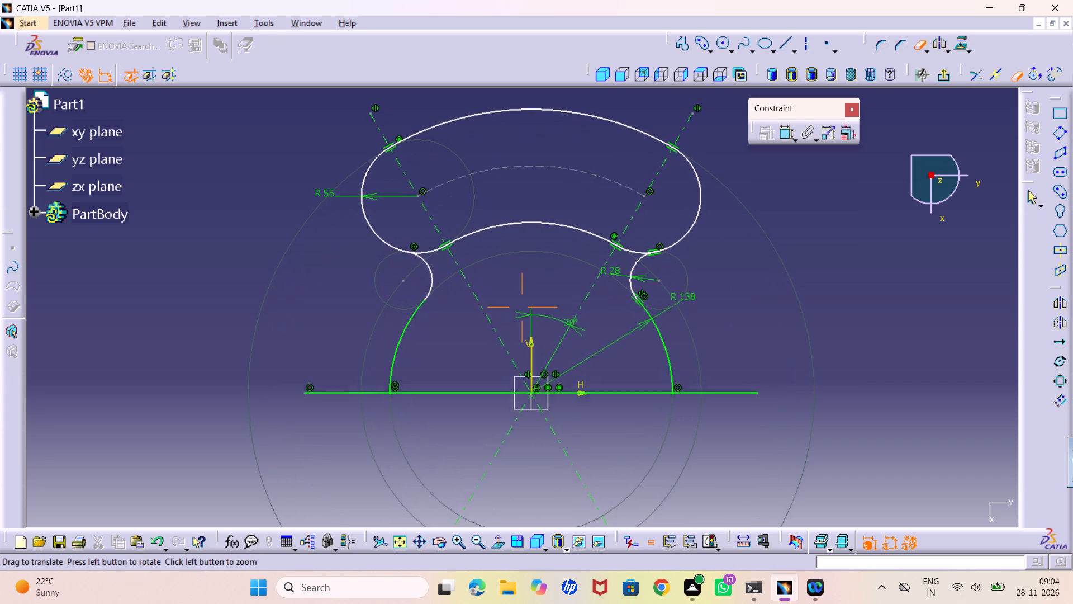
pyautogui.moveTo(509, 285); pyautogui.dragTo(509, 334, button='middle')
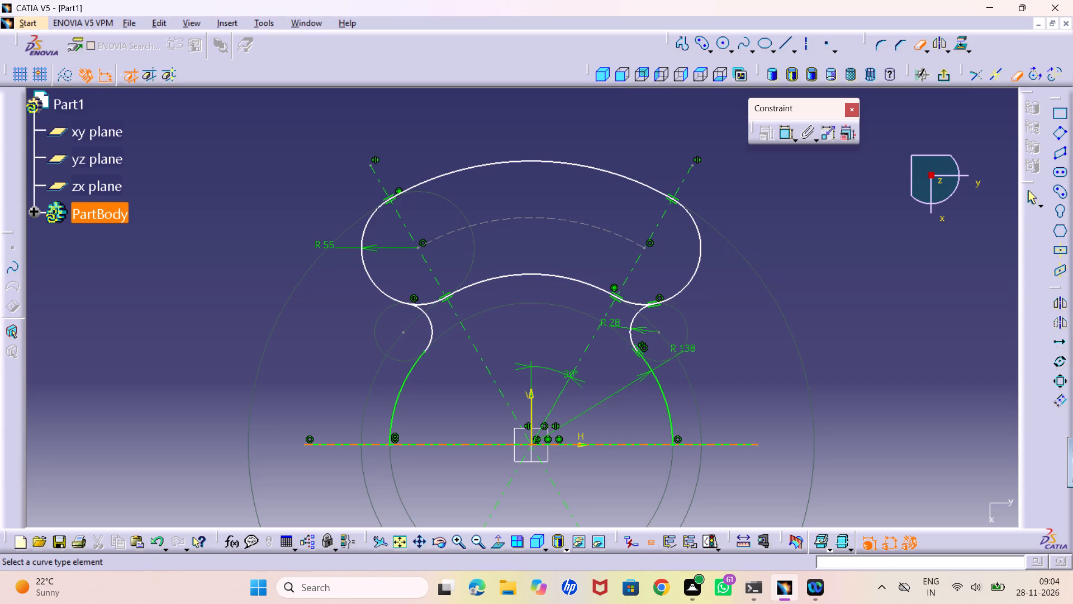
pyautogui.click(335, 443)
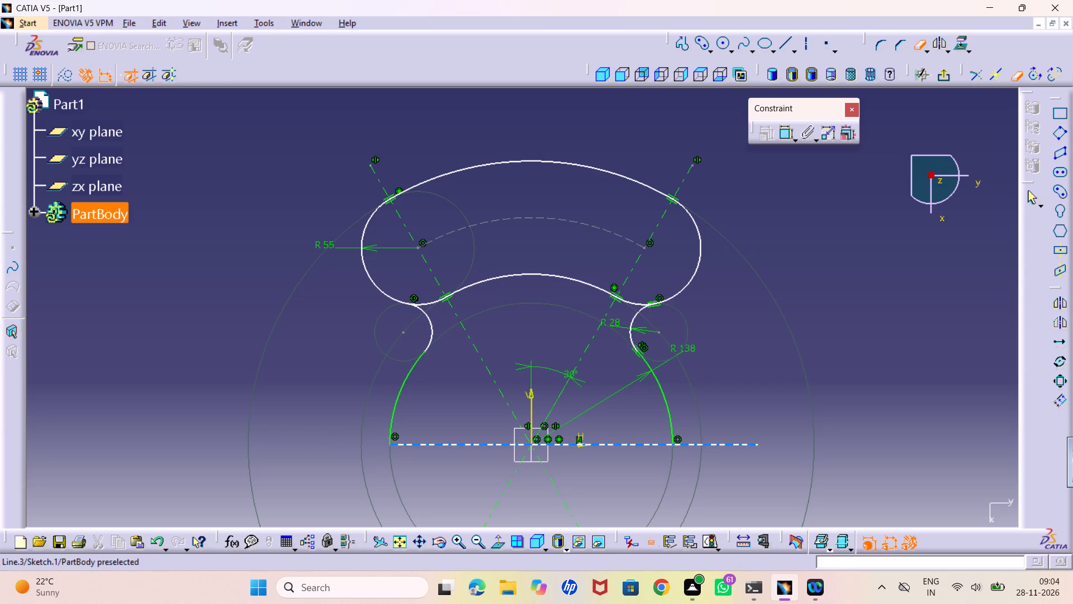
pyautogui.click(716, 441)
pyautogui.click(709, 443)
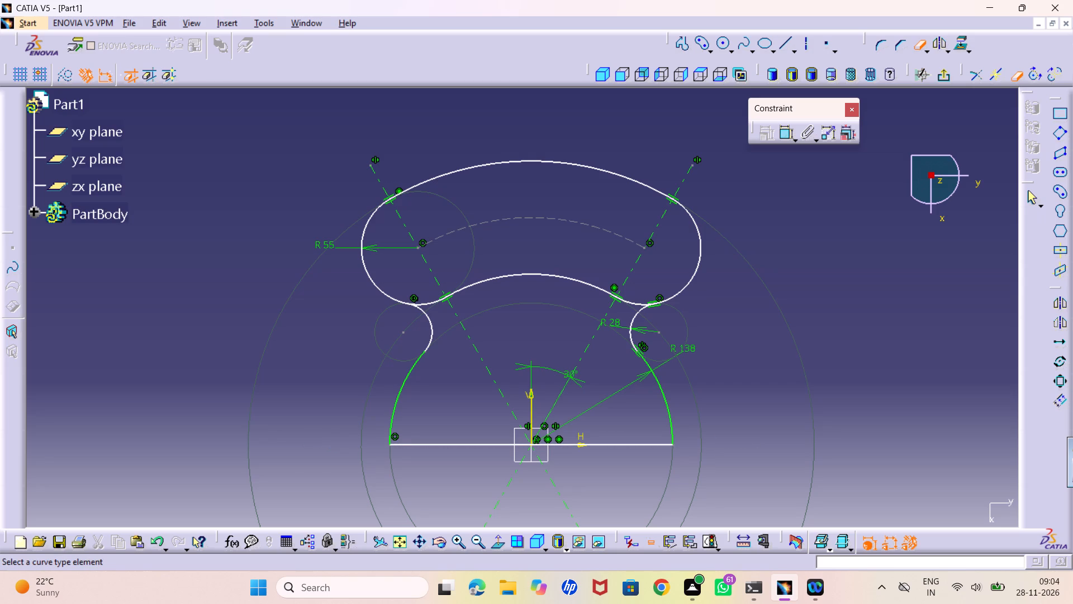
# Quick-trim the slot's lower inner arc and the remaining portions of both end arcs inside the 28 mm blends.
pyautogui.click(508, 276)
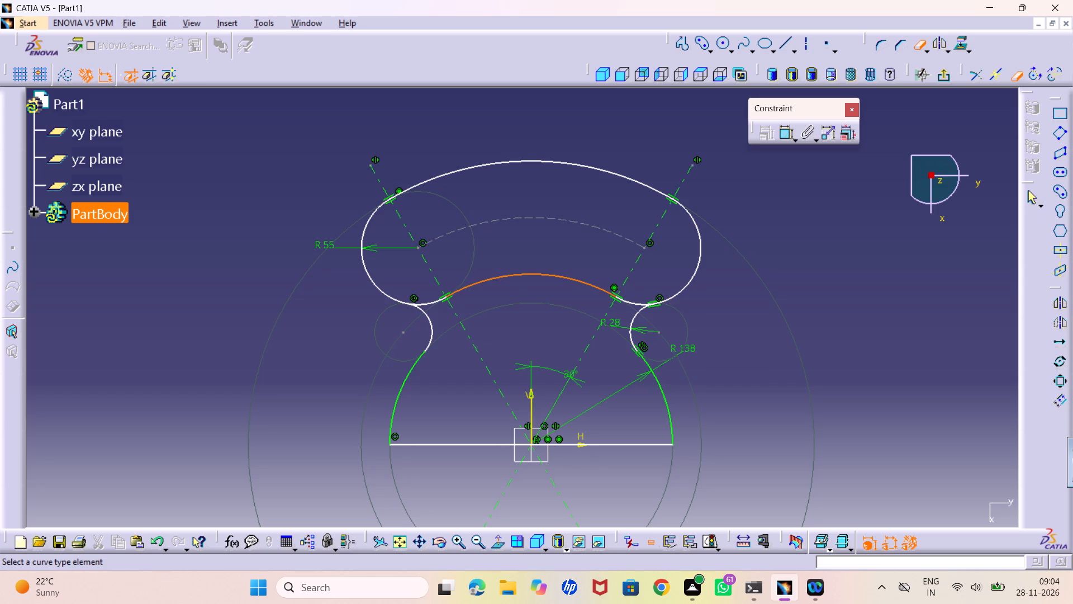
pyautogui.click(433, 304)
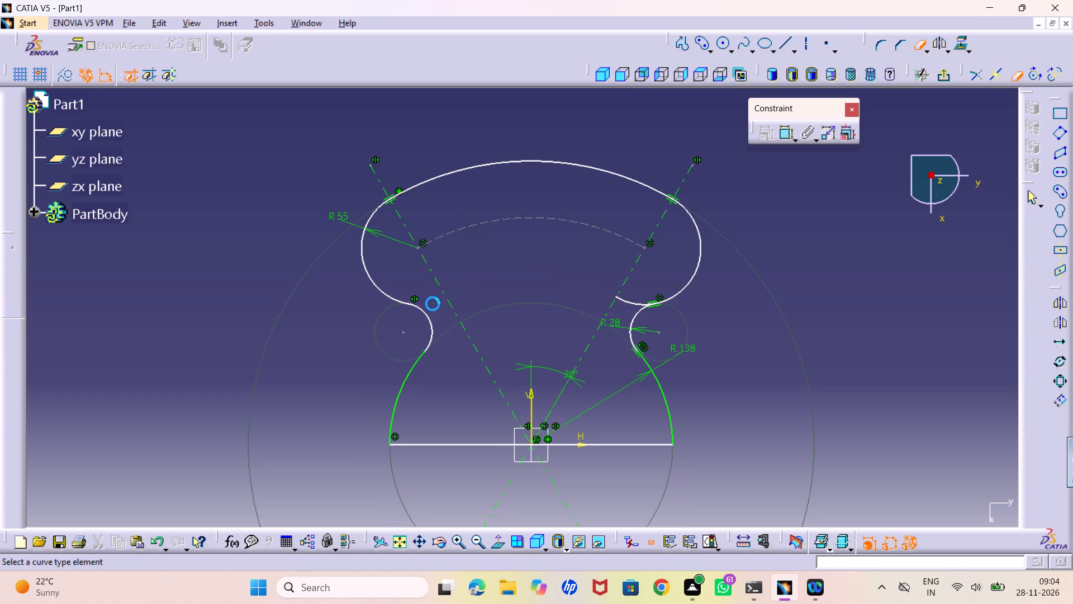
pyautogui.click(625, 301)
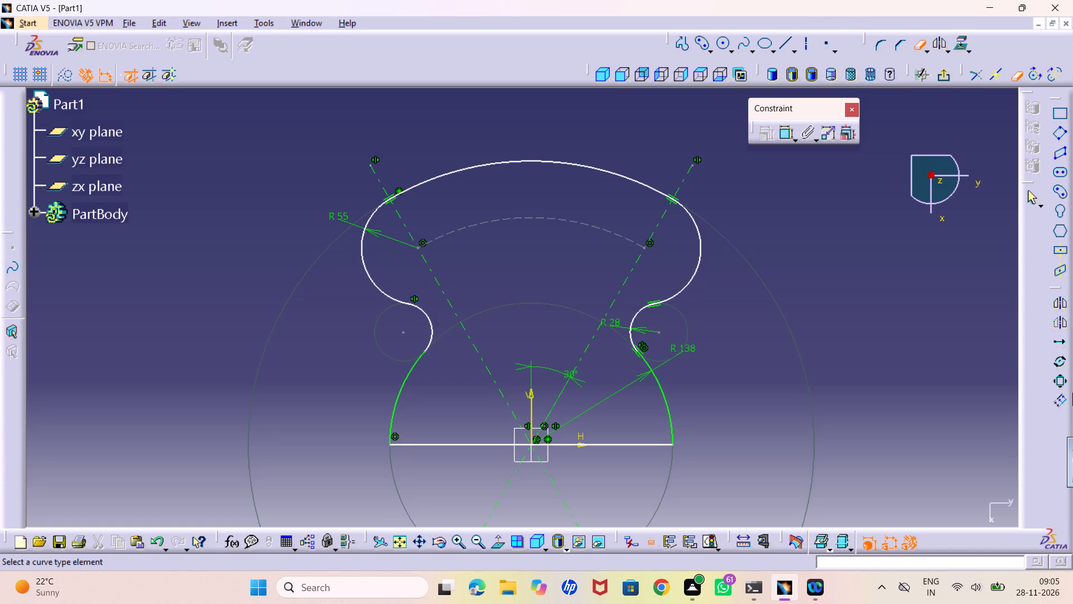
# Exit the sketch and extrude the closed profile as a Pad with 10 mm length and mirrored extent.
pyautogui.click(943, 76)
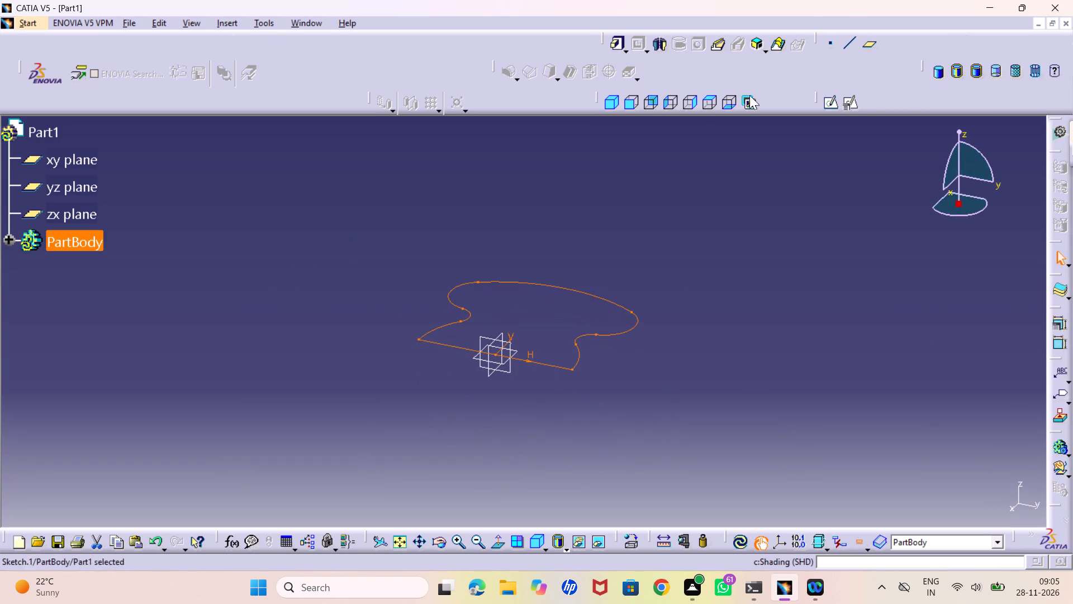
pyautogui.moveTo(711, 269); pyautogui.dragTo(698, 374, button='middle')
pyautogui.moveTo(711, 269); pyautogui.dragTo(698, 374, button='right')
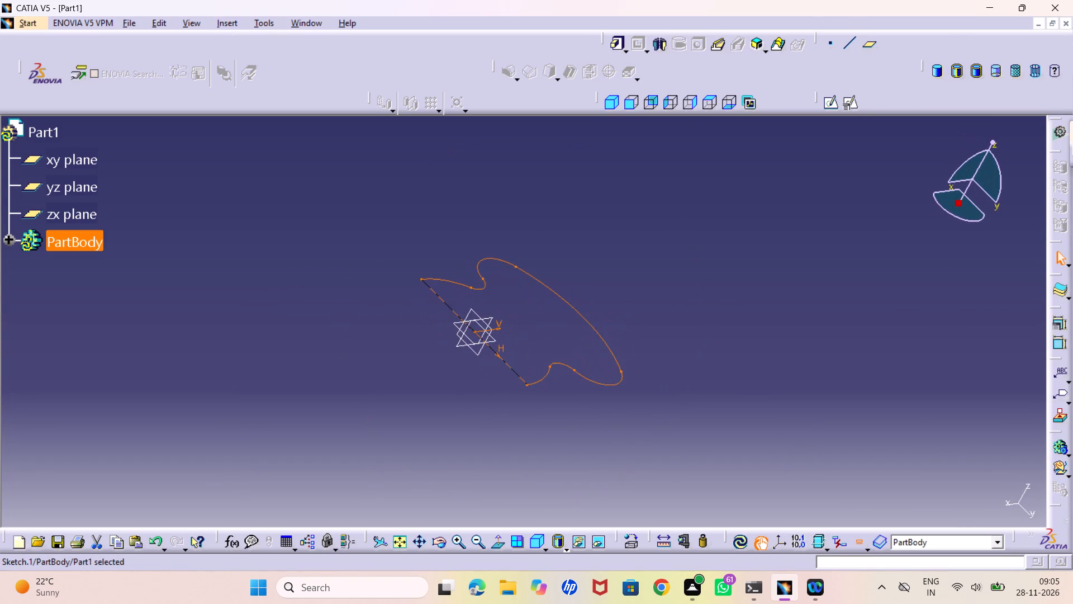
pyautogui.moveTo(462, 367); pyautogui.dragTo(331, 337, button='middle')
pyautogui.moveTo(460, 367); pyautogui.dragTo(331, 337, button='right')
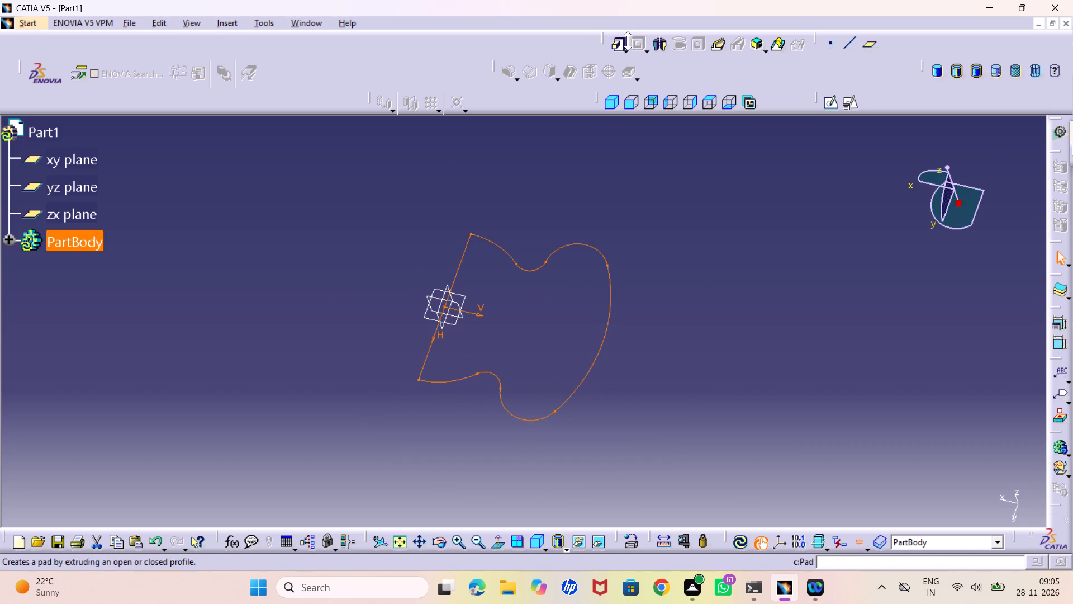
pyautogui.click(616, 53)
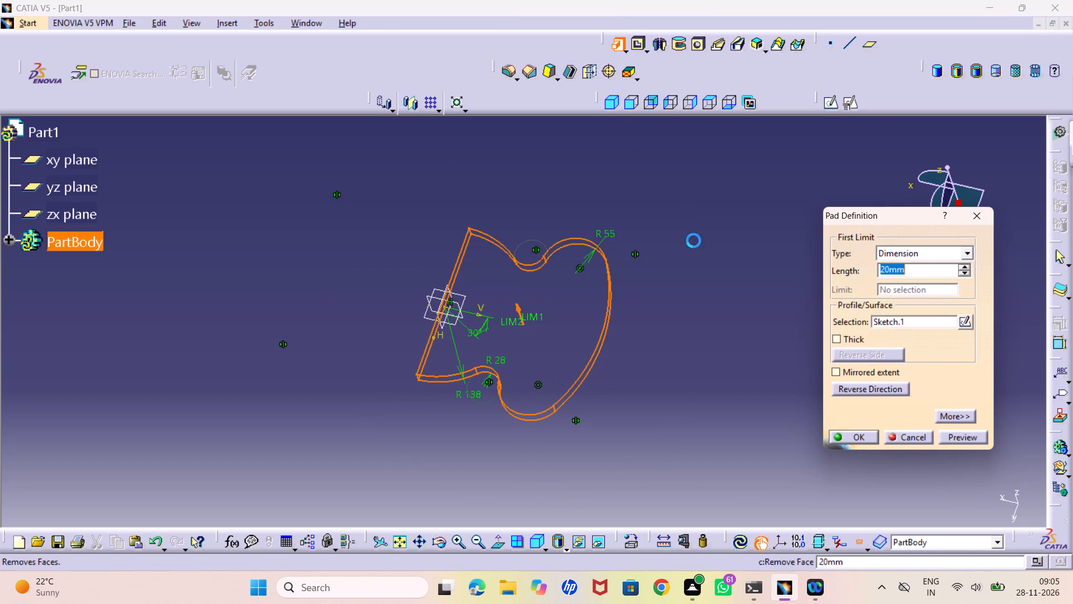
pyautogui.click(612, 100)
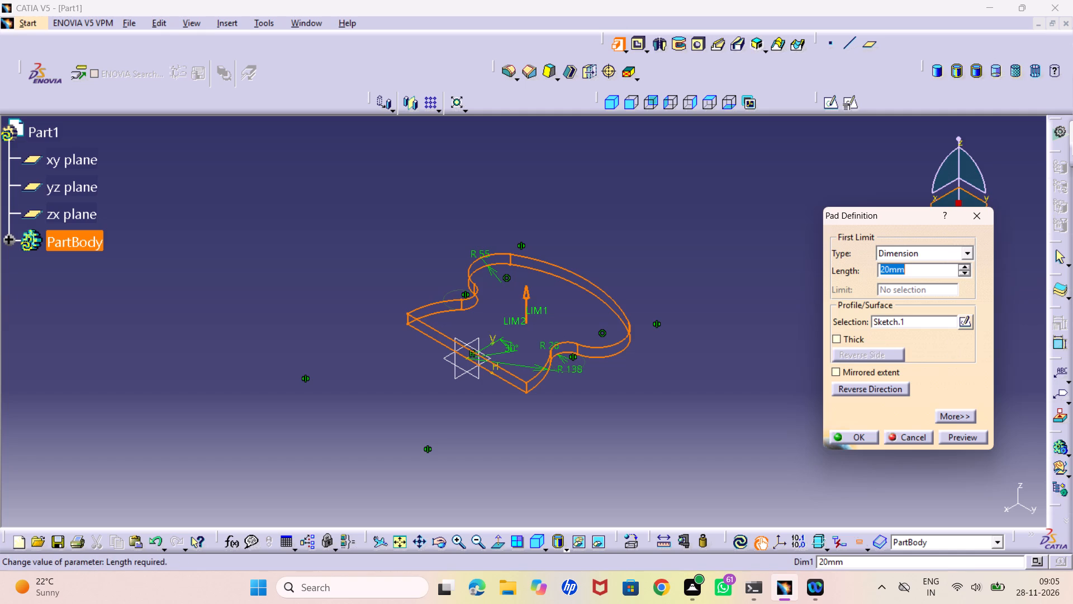
pyautogui.click(867, 366)
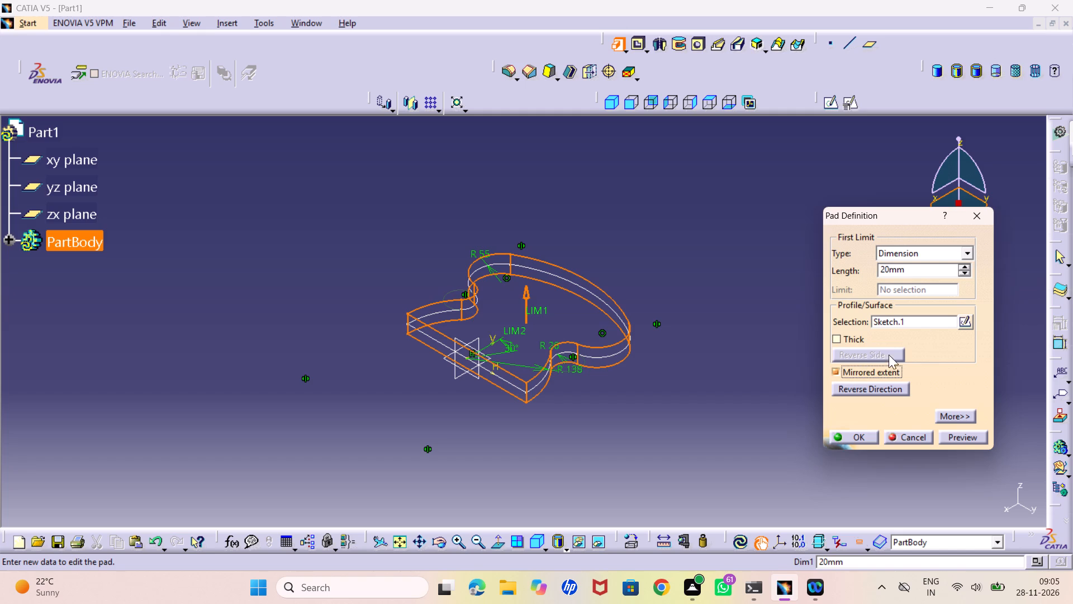
pyautogui.doubleClick(917, 270)
pyautogui.write('10')
pyautogui.press('Return')
pyautogui.click(724, 289)
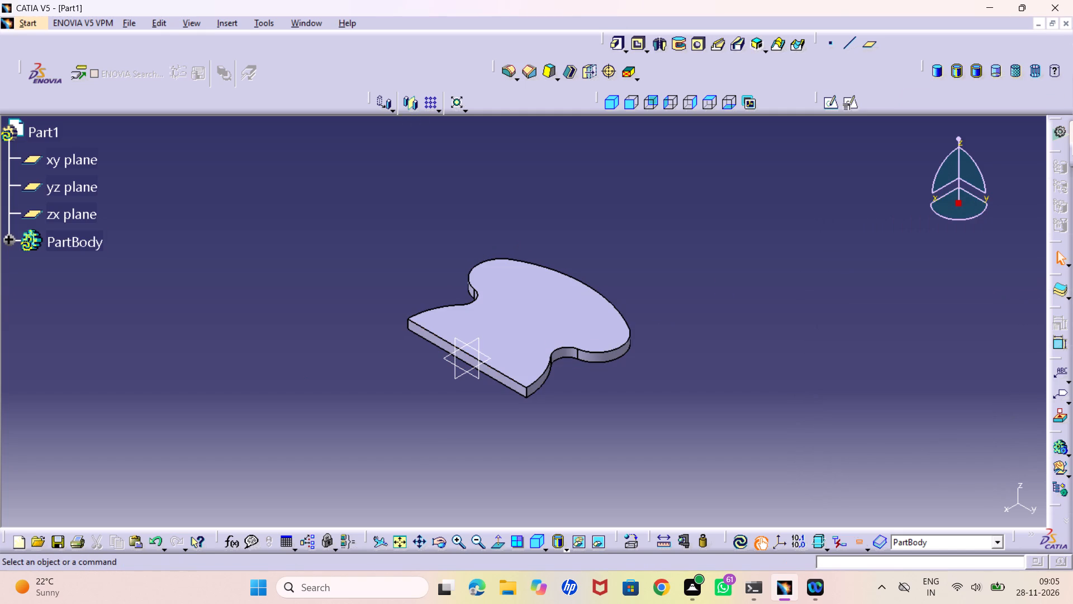
# Examine the extruded plate from several angles and restore the isometric view.
pyautogui.moveTo(370, 229); pyautogui.dragTo(325, 283, button='middle')
pyautogui.moveTo(370, 229); pyautogui.dragTo(325, 283, button='right')
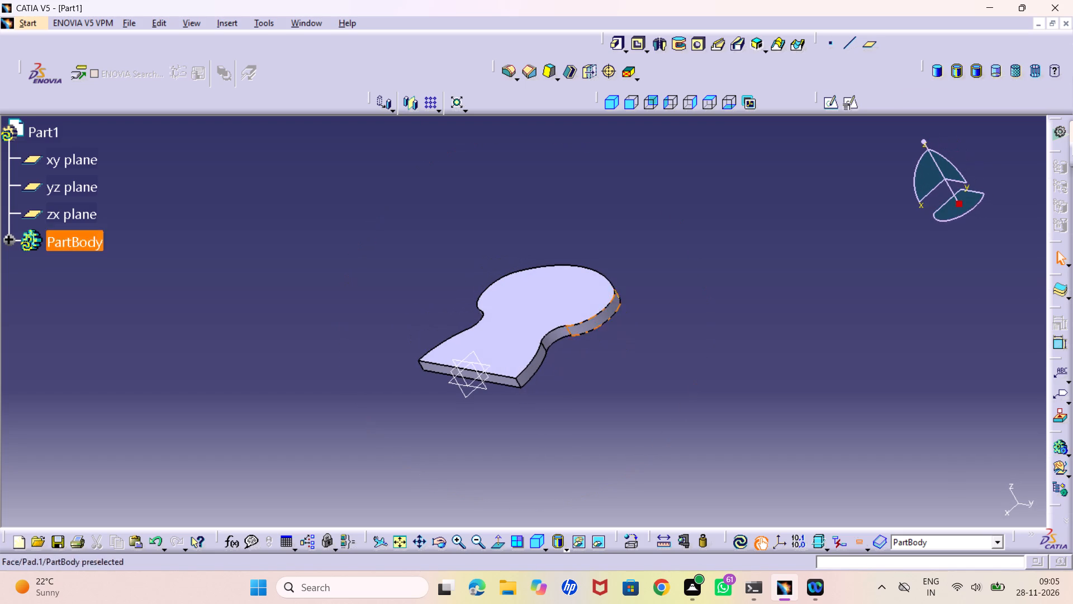
pyautogui.moveTo(578, 361); pyautogui.dragTo(551, 443, button='middle')
pyautogui.moveTo(577, 361); pyautogui.dragTo(551, 443, button='right')
pyautogui.moveTo(377, 409); pyautogui.dragTo(355, 389, button='middle')
pyautogui.moveTo(366, 401); pyautogui.dragTo(355, 389, button='right')
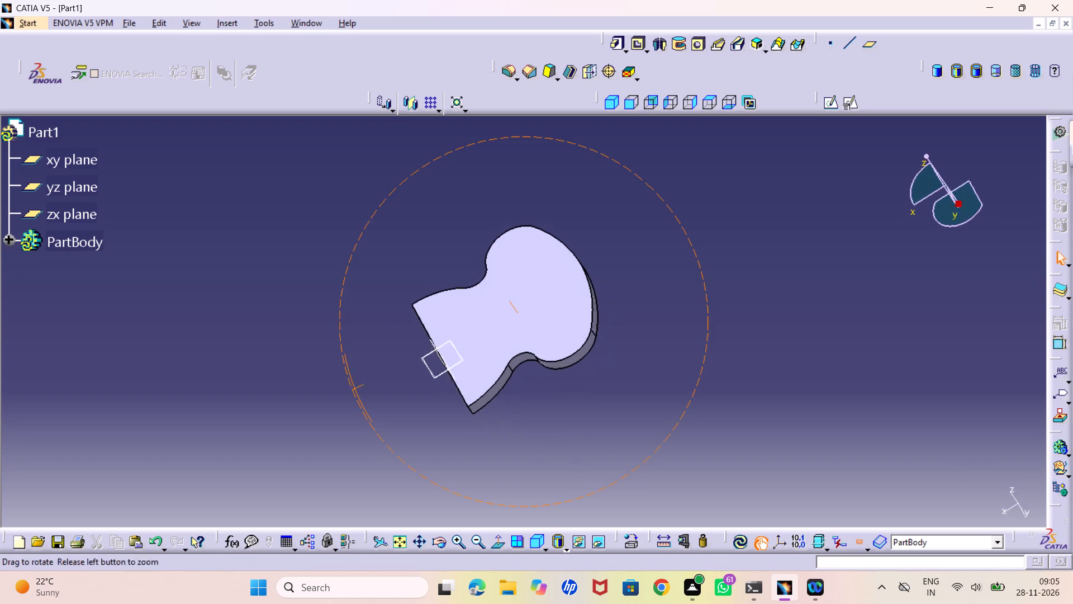
pyautogui.moveTo(355, 389); pyautogui.dragTo(452, 279, button='middle')
pyautogui.moveTo(355, 389); pyautogui.dragTo(452, 279, button='right')
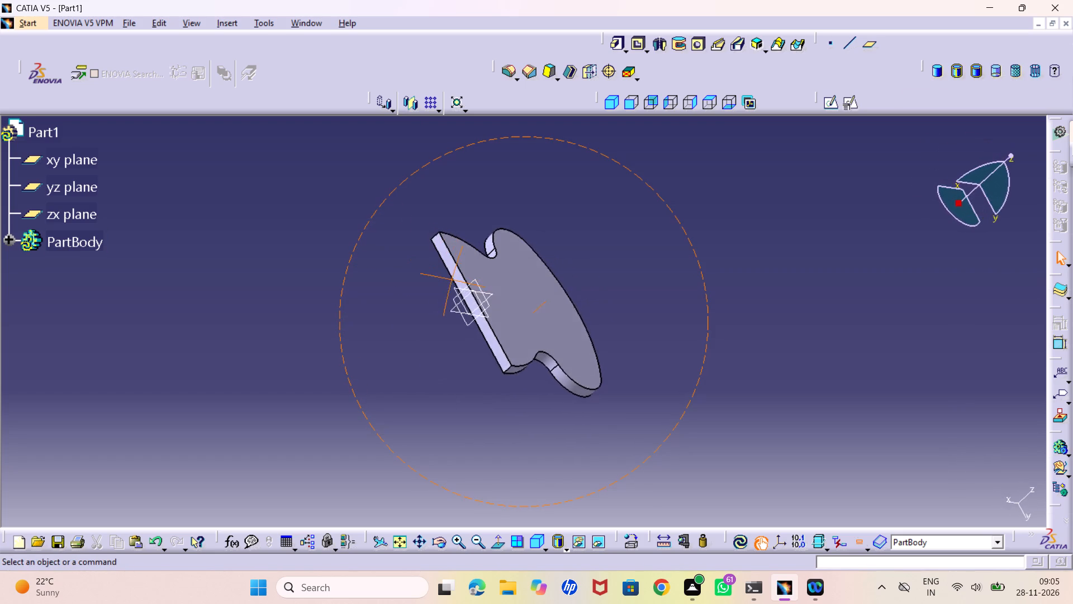
pyautogui.moveTo(452, 279); pyautogui.dragTo(396, 350, button='right')
pyautogui.moveTo(452, 279); pyautogui.dragTo(396, 350, button='middle')
pyautogui.moveTo(567, 427); pyautogui.dragTo(551, 345, button='middle')
pyautogui.moveTo(568, 427); pyautogui.dragTo(551, 345, button='right')
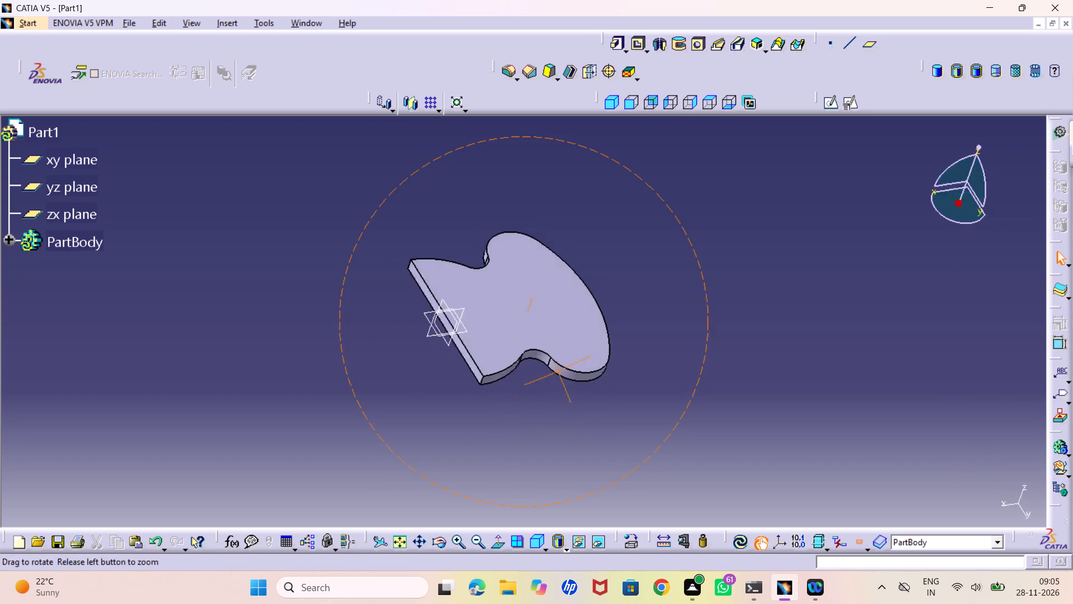
pyautogui.moveTo(551, 345); pyautogui.dragTo(524, 336, button='middle')
pyautogui.moveTo(551, 345); pyautogui.dragTo(524, 336, button='right')
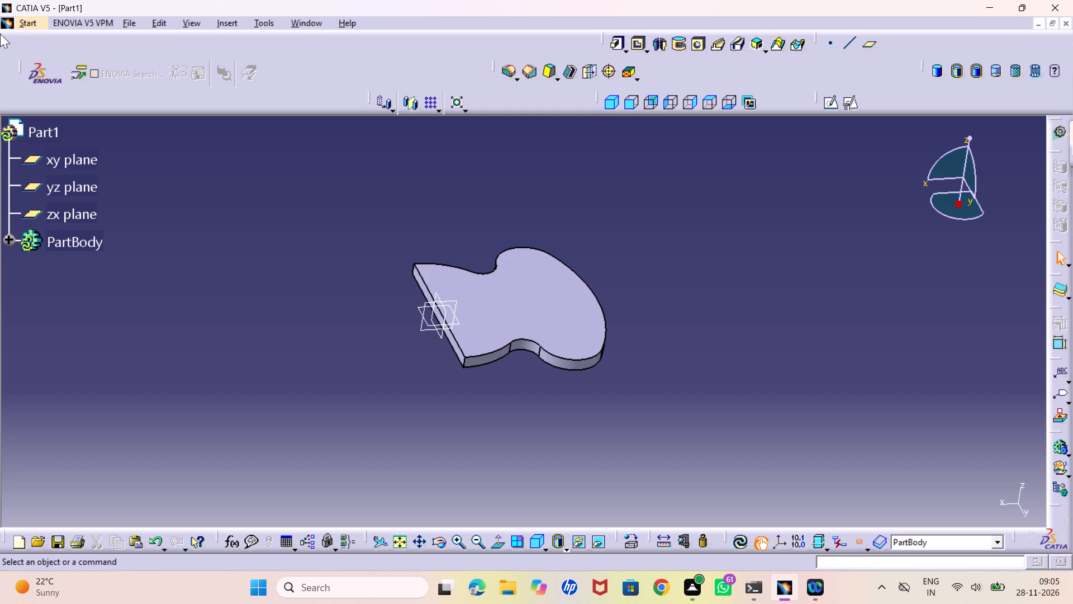
pyautogui.click(617, 106)
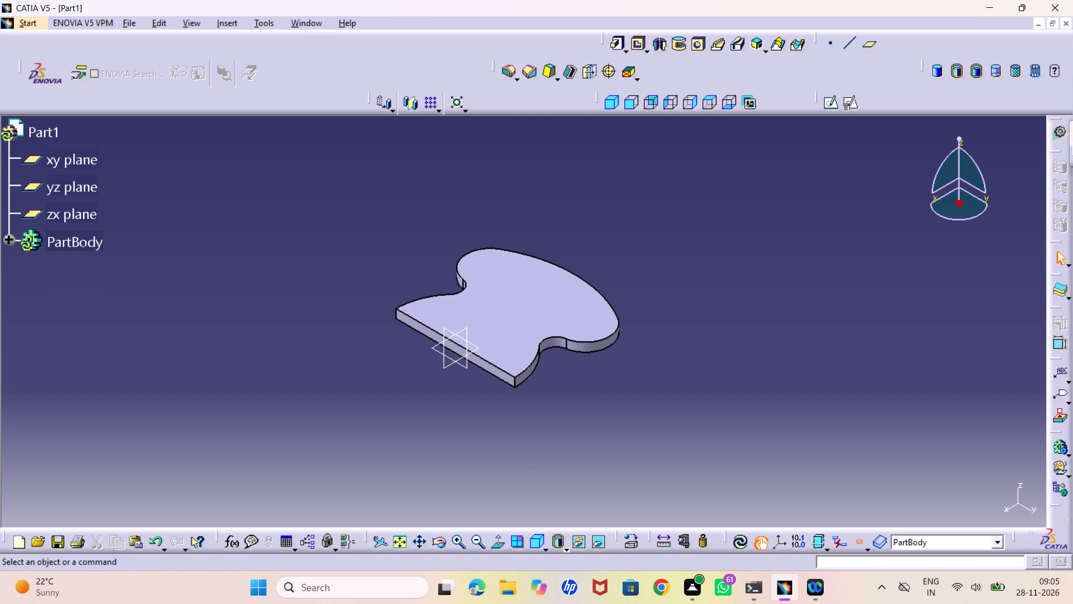
# Create a positioned sketch on the xy plane with the axes swapped and the V direction reversed.
pyautogui.click(479, 348)
pyautogui.moveTo(501, 438); pyautogui.dragTo(480, 401, button='middle')
pyautogui.moveTo(501, 438); pyautogui.dragTo(480, 401, button='right')
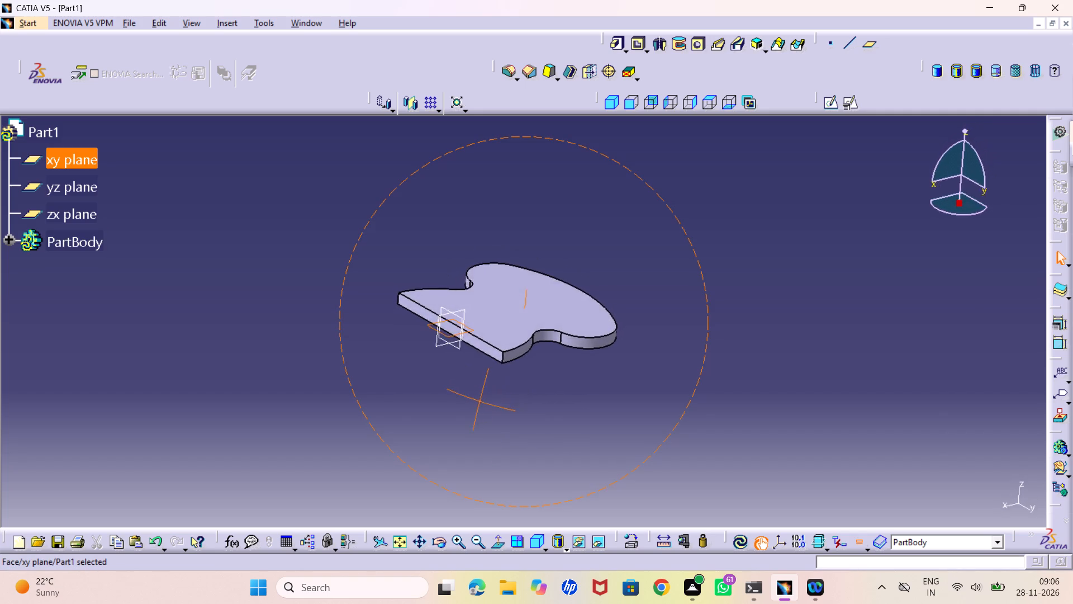
pyautogui.moveTo(480, 401); pyautogui.dragTo(433, 454, button='middle')
pyautogui.moveTo(480, 401); pyautogui.dragTo(433, 454, button='right')
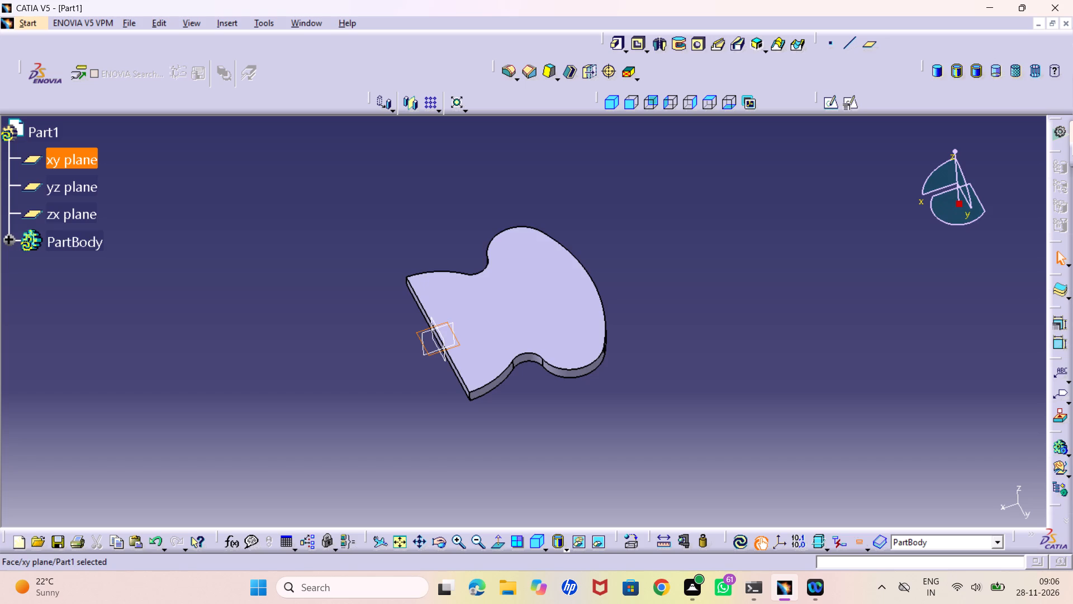
pyautogui.click(854, 100)
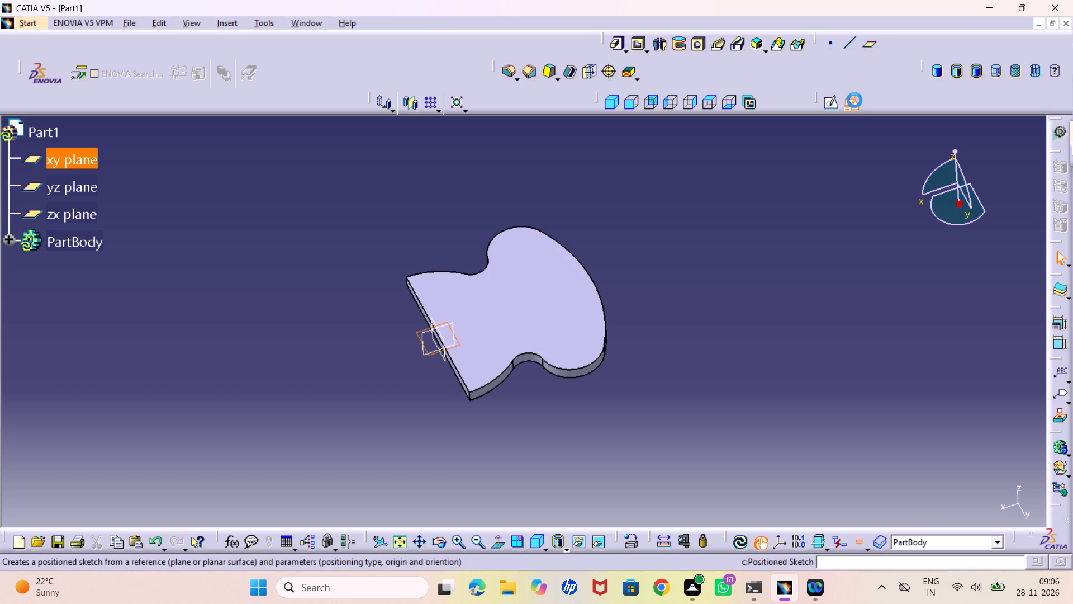
pyautogui.click(995, 484)
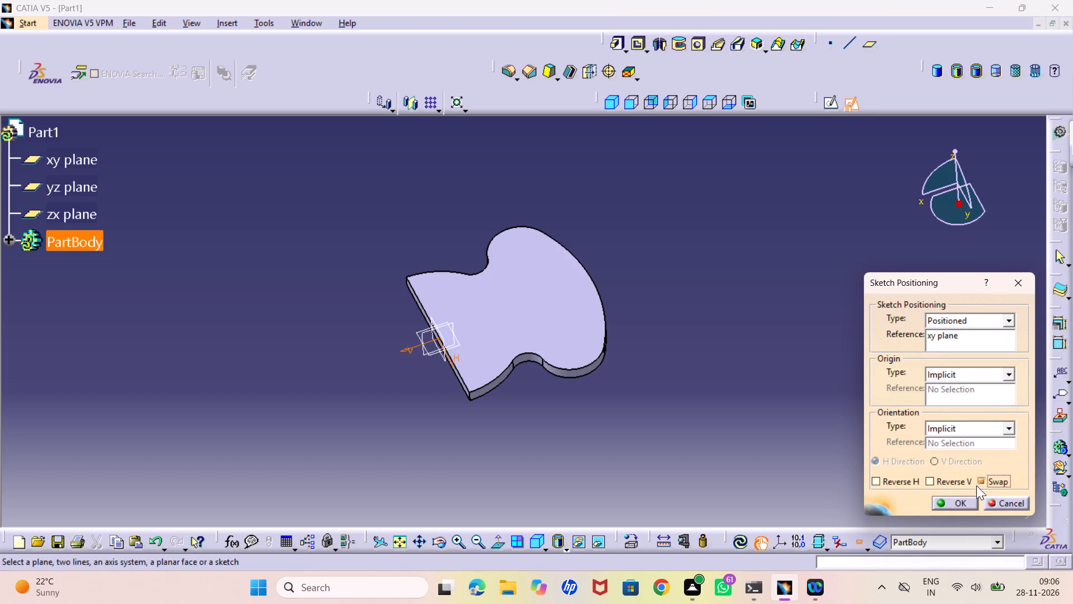
pyautogui.click(960, 483)
pyautogui.click(944, 507)
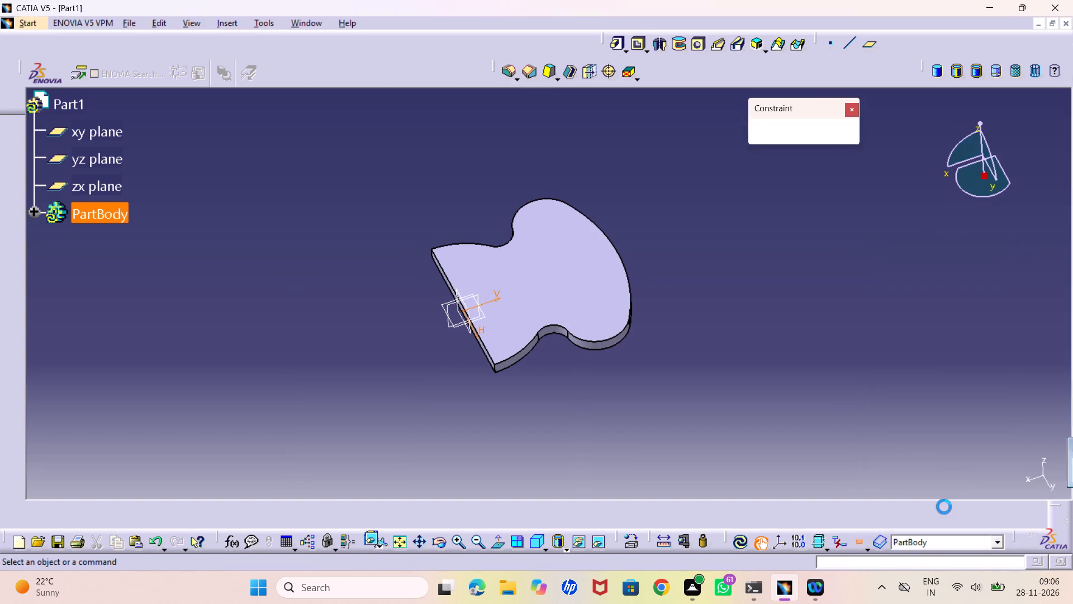
# Draw a circle of about 83 mm radius centred on the sketch origin.
pyautogui.moveTo(549, 454); pyautogui.dragTo(541, 409, button='middle')
pyautogui.rightClick(549, 454)
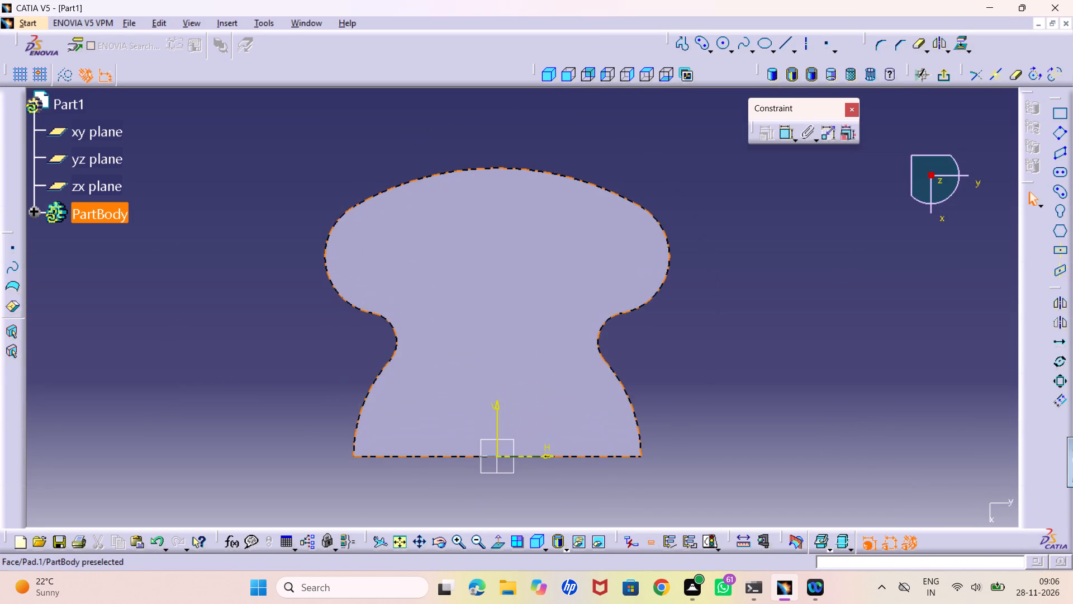
pyautogui.moveTo(524, 418); pyautogui.dragTo(556, 395, button='middle')
pyautogui.rightClick(552, 404)
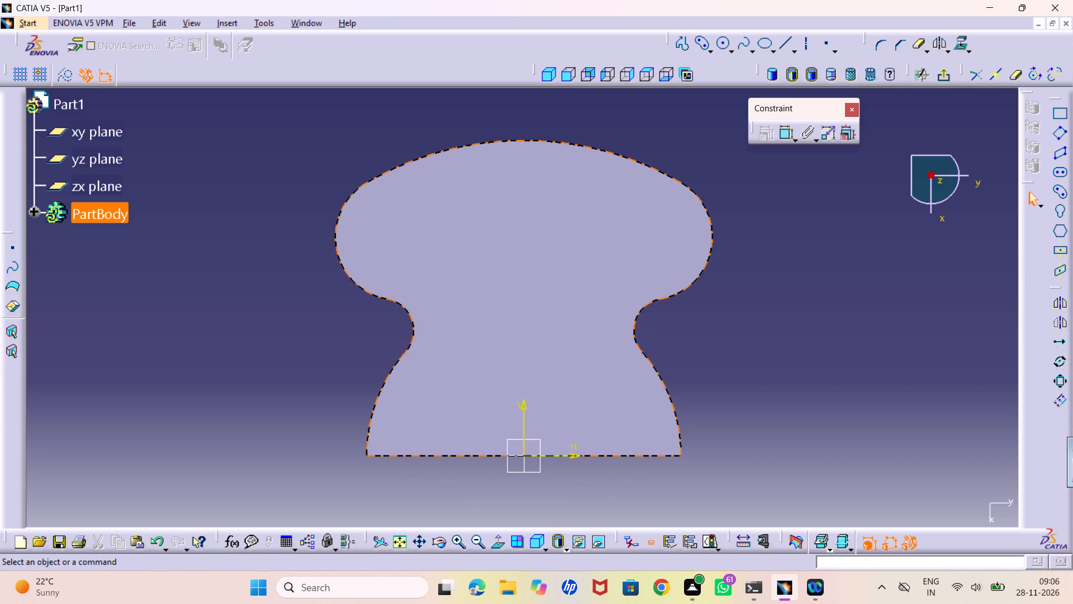
pyautogui.moveTo(710, 348); pyautogui.dragTo(710, 368, button='middle')
pyautogui.rightClick(710, 348)
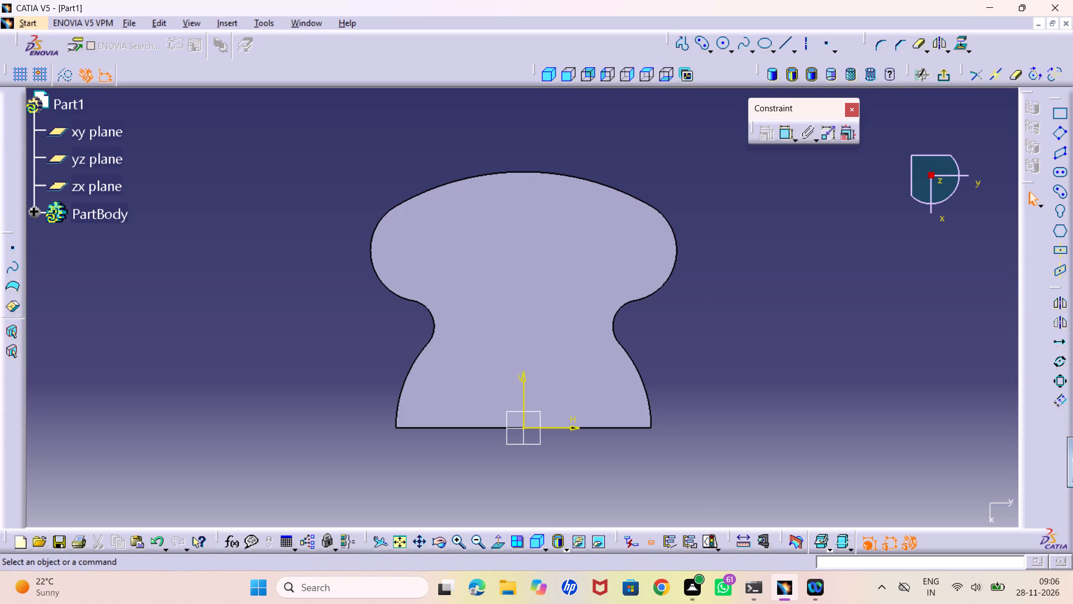
pyautogui.moveTo(693, 349); pyautogui.dragTo(694, 323, button='middle')
pyautogui.rightClick(693, 349)
pyautogui.moveTo(722, 318); pyautogui.dragTo(721, 342, button='middle')
pyautogui.rightClick(721, 342)
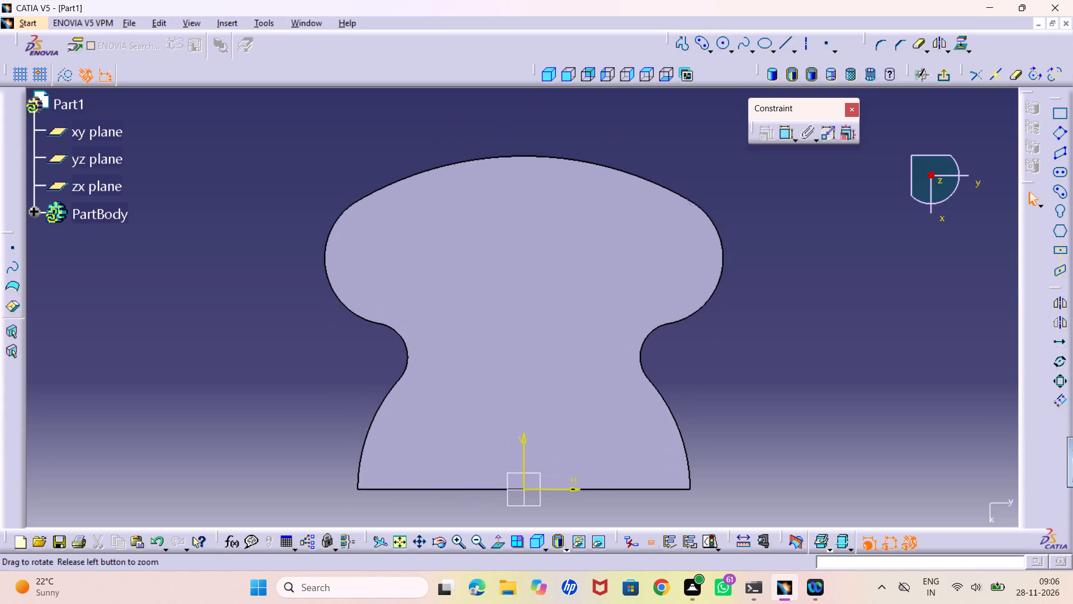
pyautogui.moveTo(721, 342); pyautogui.dragTo(721, 352, button='middle')
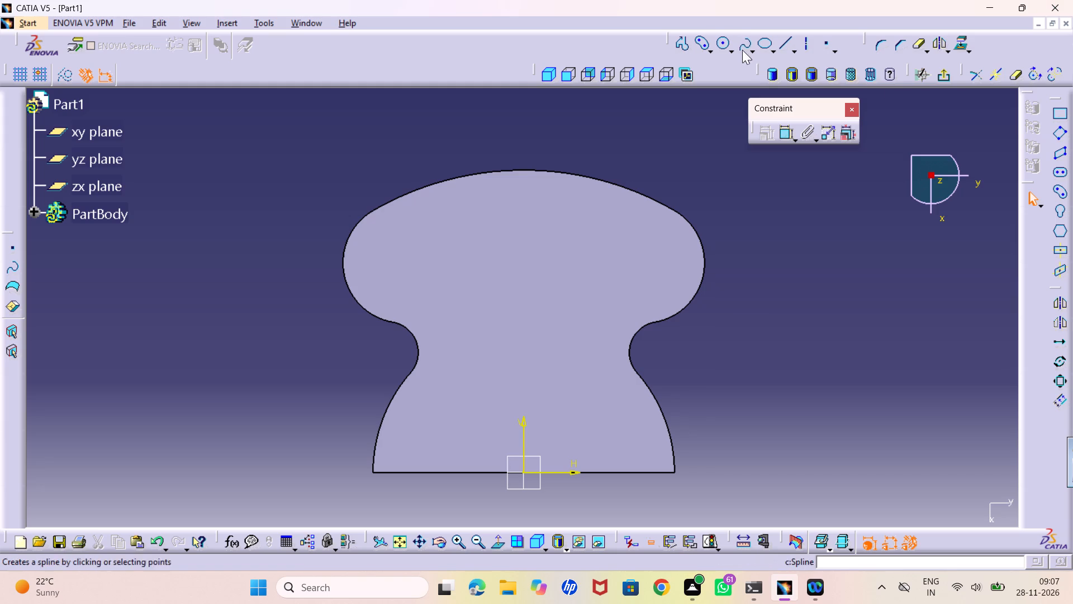
pyautogui.click(720, 41)
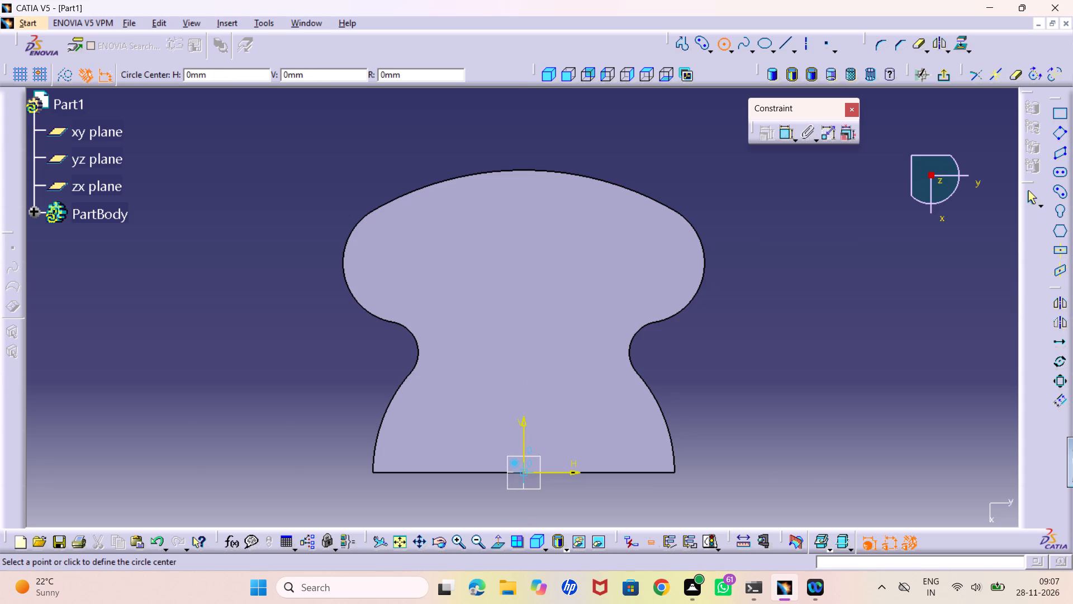
pyautogui.click(526, 471)
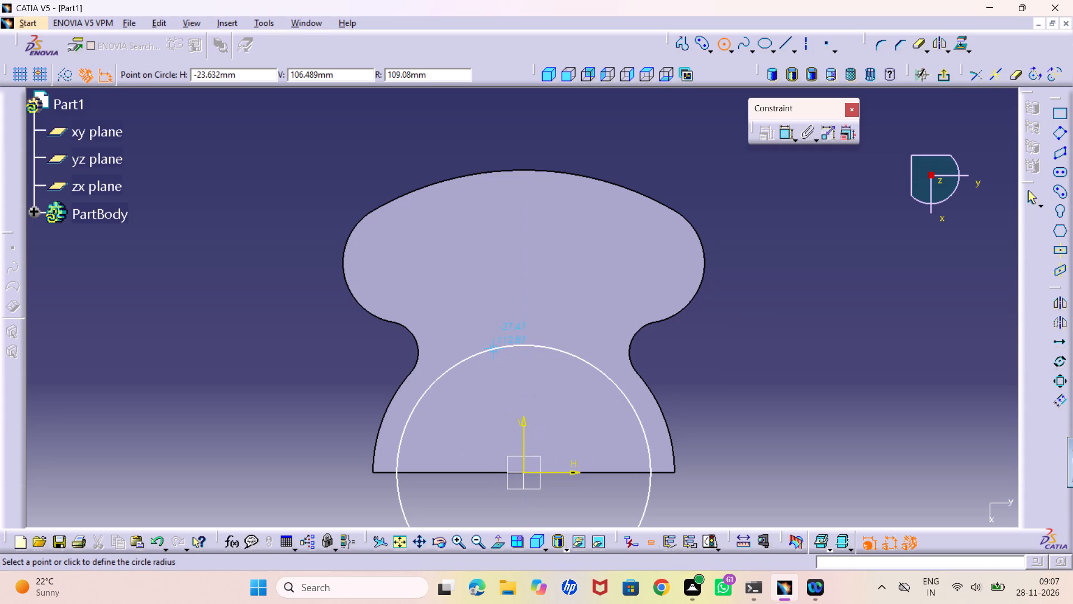
pyautogui.click(494, 388)
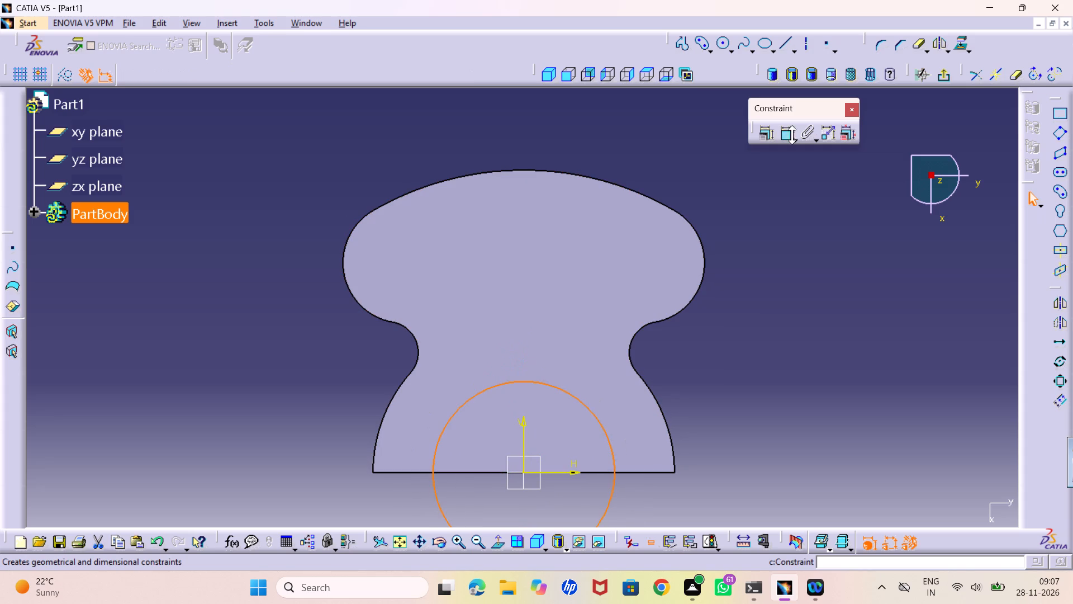
# Dimension the origin-centred circle and set its radius to 138 mm.
pyautogui.click(784, 126)
pyautogui.moveTo(790, 289); pyautogui.dragTo(782, 218, button='middle')
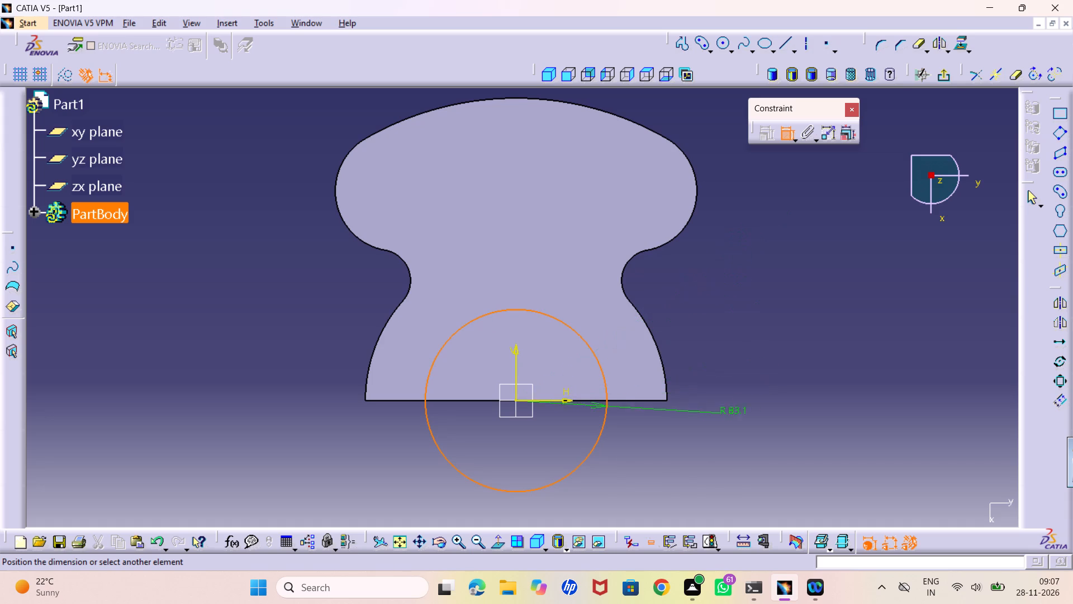
pyautogui.click(728, 421)
pyautogui.doubleClick(724, 420)
pyautogui.press('4')
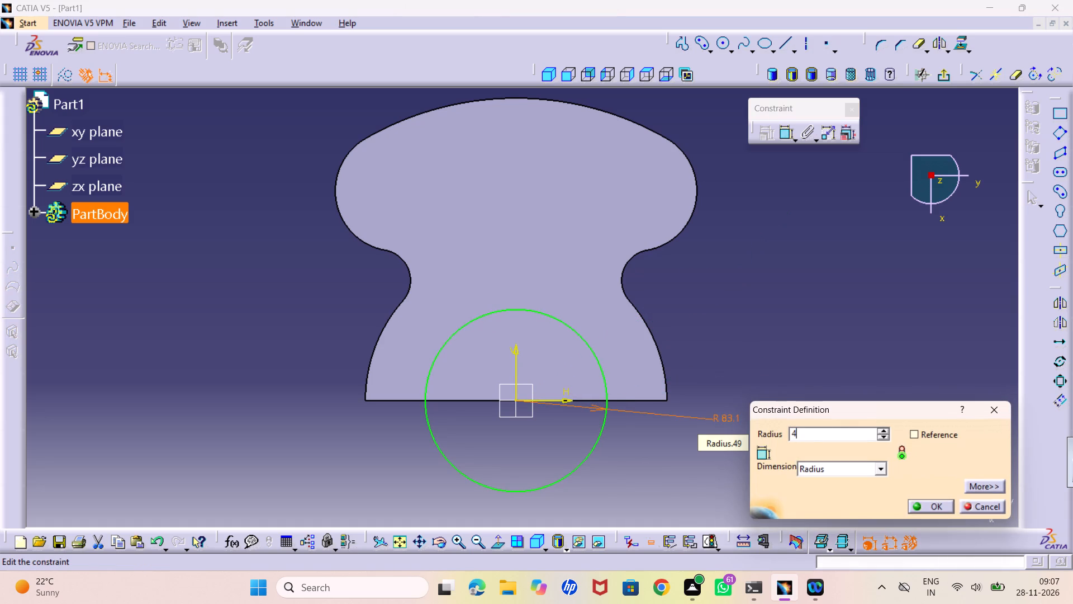
pyautogui.press('BackSpace')
pyautogui.write('138')
pyautogui.press('Return')
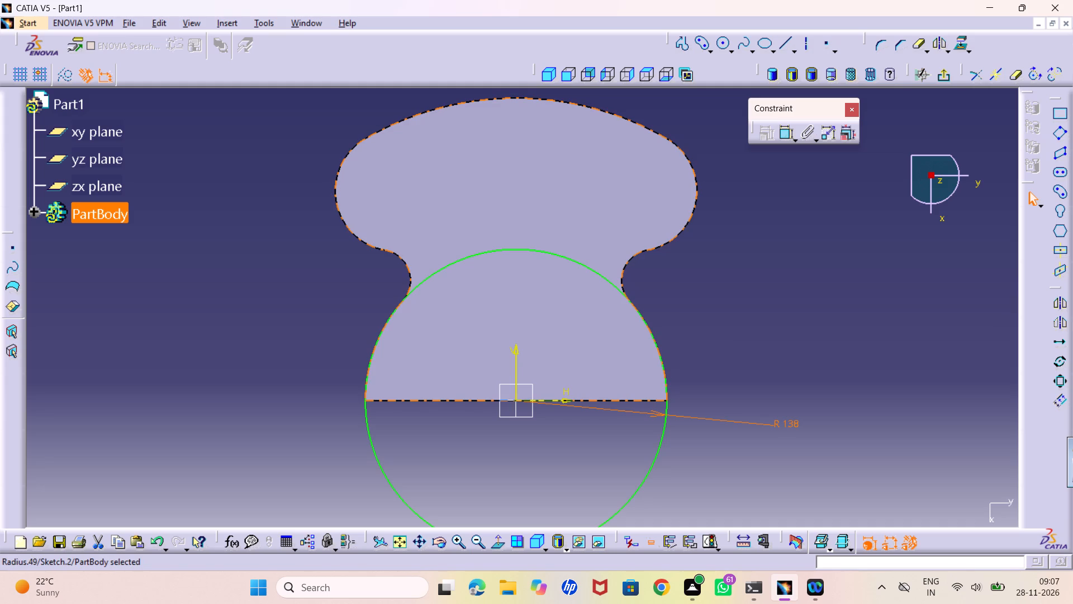
pyautogui.click(723, 329)
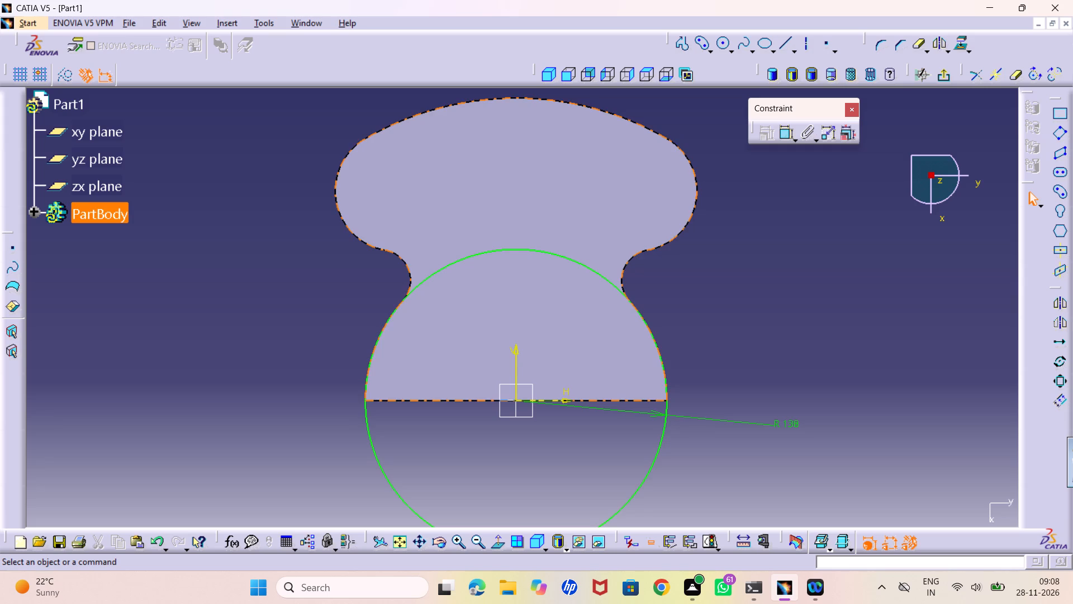
# Draw a second, smaller circle of about 56 mm radius centred on the sketch origin.
pyautogui.moveTo(733, 268); pyautogui.dragTo(729, 315, button='middle')
pyautogui.rightClick(729, 315)
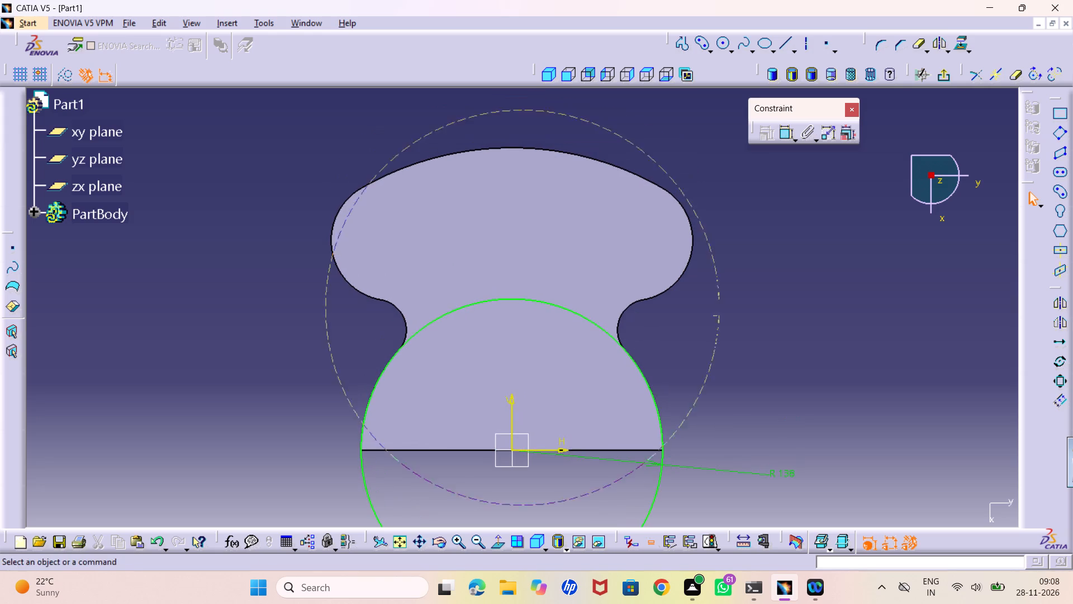
pyautogui.moveTo(729, 315); pyautogui.dragTo(729, 312, button='middle')
pyautogui.moveTo(694, 365); pyautogui.dragTo(690, 345, button='middle')
pyautogui.rightClick(694, 365)
pyautogui.moveTo(732, 362); pyautogui.dragTo(732, 322, button='middle')
pyautogui.rightClick(732, 326)
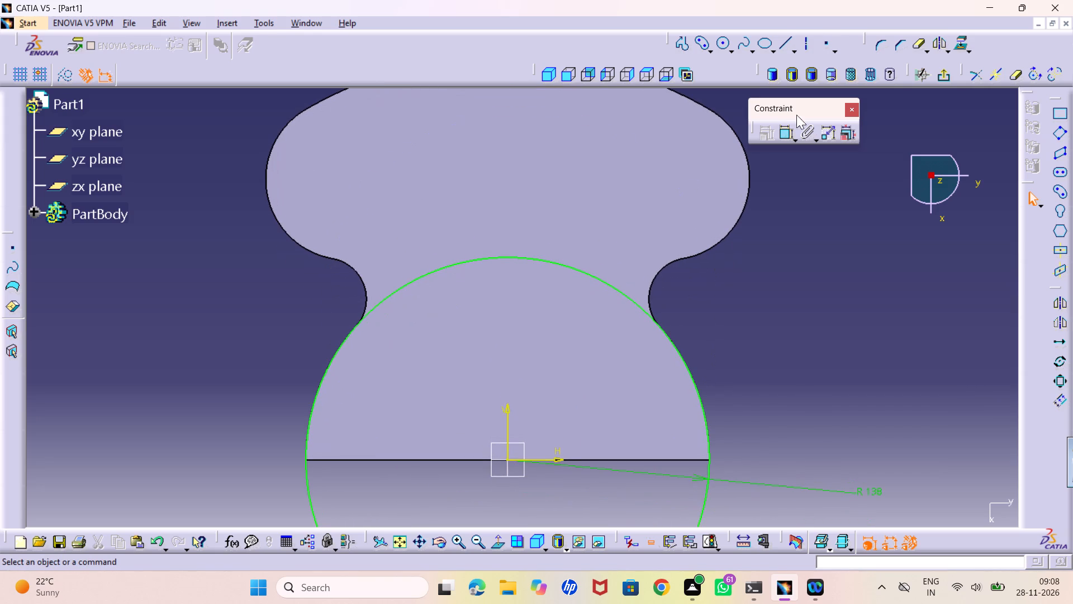
pyautogui.click(727, 47)
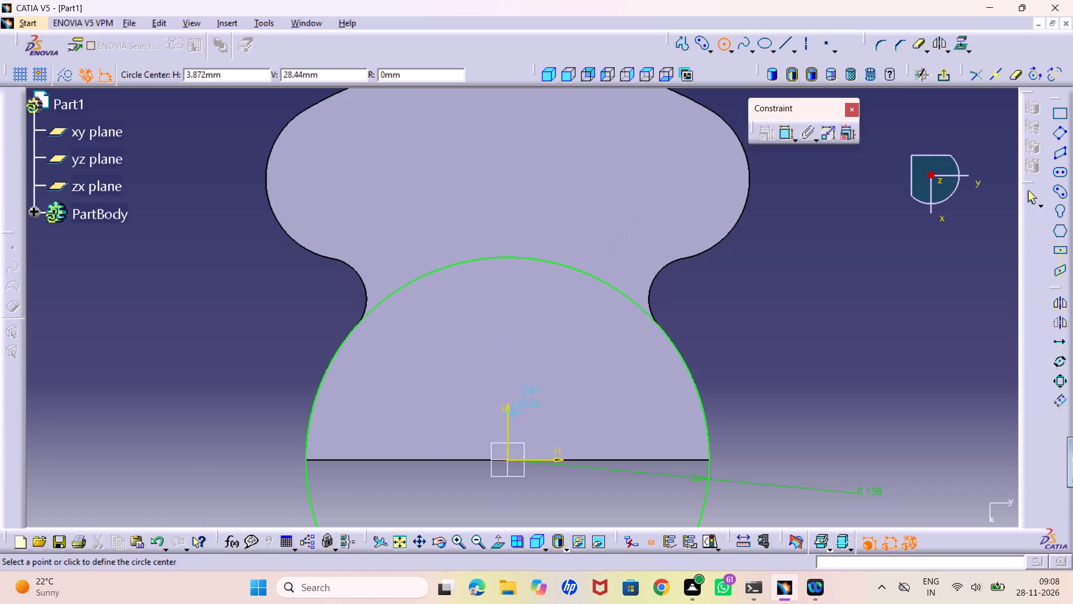
pyautogui.moveTo(566, 490); pyautogui.dragTo(630, 360, button='middle')
pyautogui.rightClick(624, 401)
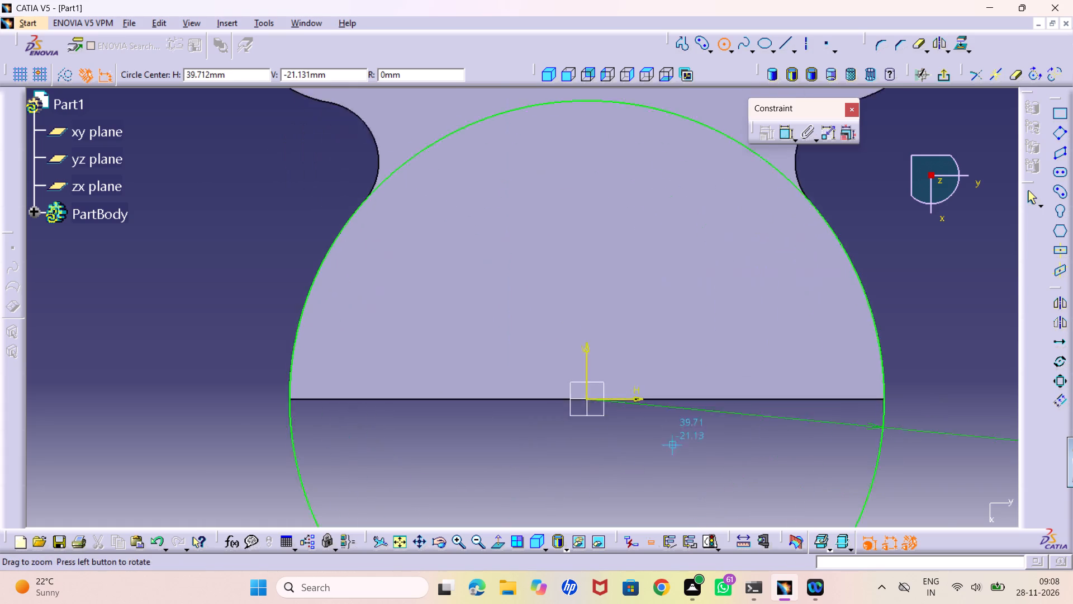
pyautogui.moveTo(630, 360); pyautogui.dragTo(630, 342, button='middle')
pyautogui.moveTo(663, 405); pyautogui.dragTo(628, 358, button='middle')
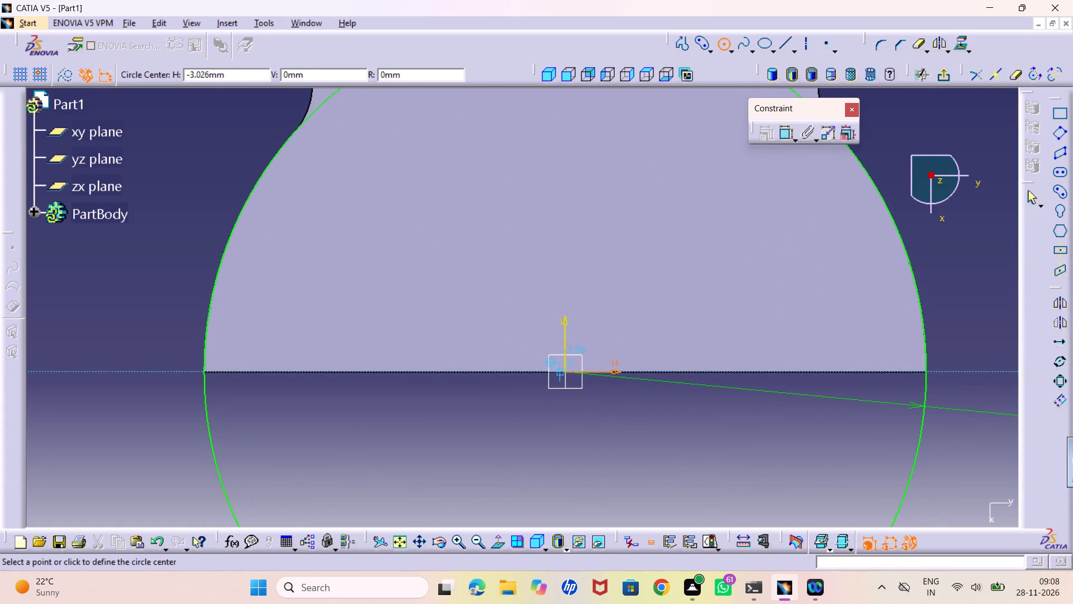
pyautogui.click(564, 372)
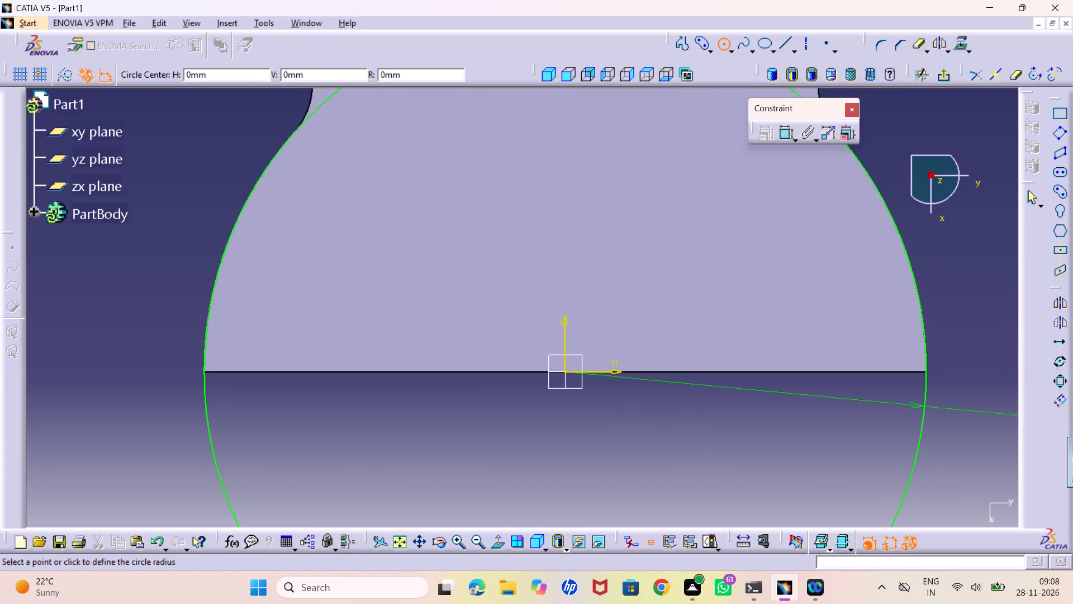
pyautogui.click(659, 487)
# Dimension the inner circle as a diameter and set it to 147 mm.
pyautogui.moveTo(590, 414); pyautogui.dragTo(606, 428, button='middle')
pyautogui.rightClick(590, 414)
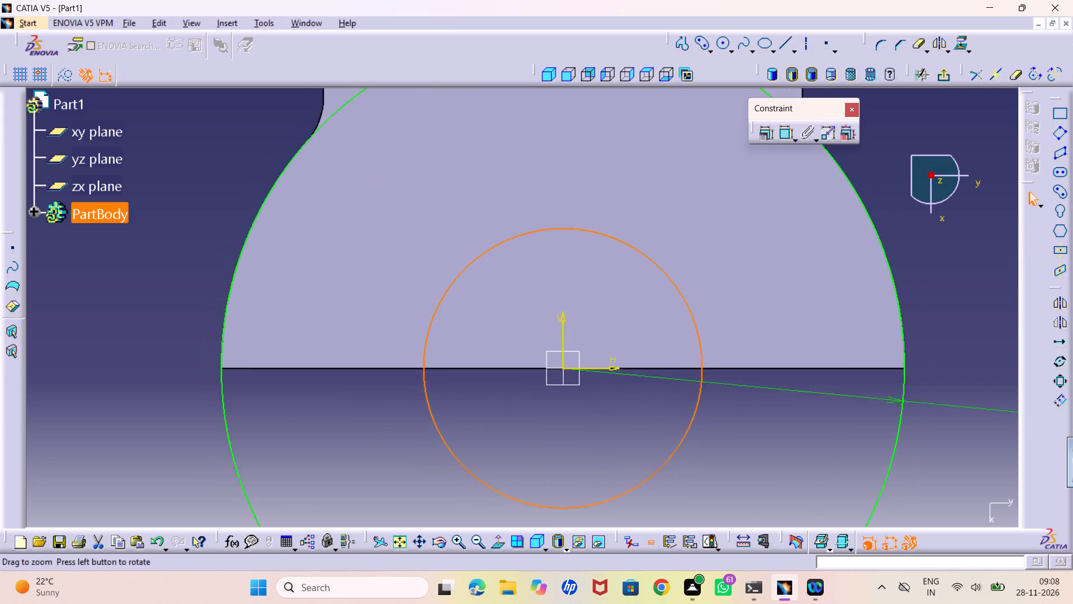
pyautogui.moveTo(606, 428); pyautogui.dragTo(656, 506, button='middle')
pyautogui.click(786, 135)
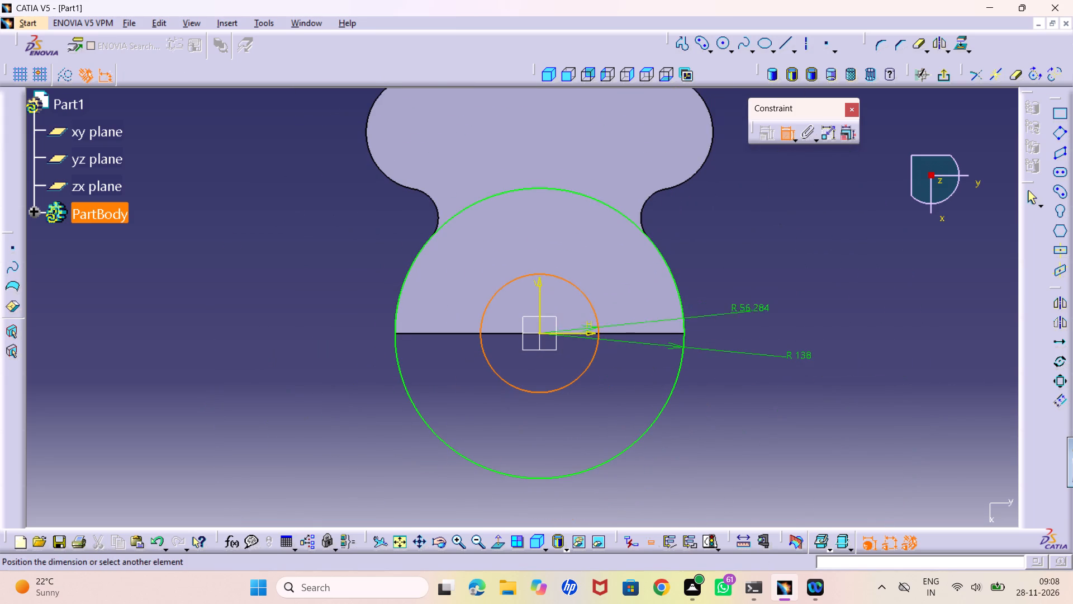
pyautogui.click(757, 289)
pyautogui.doubleClick(744, 285)
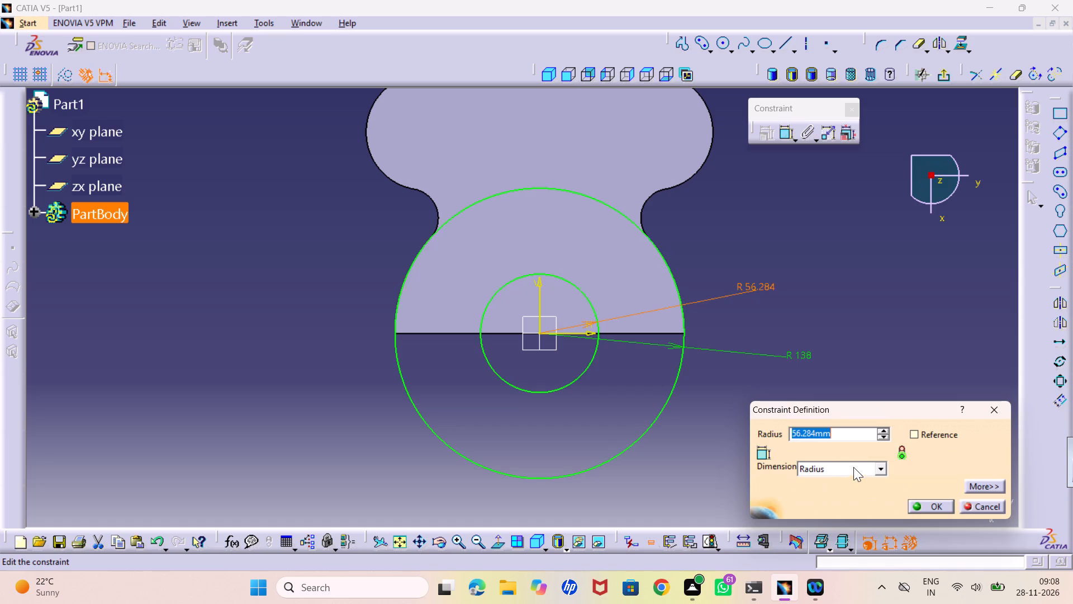
pyautogui.click(879, 474)
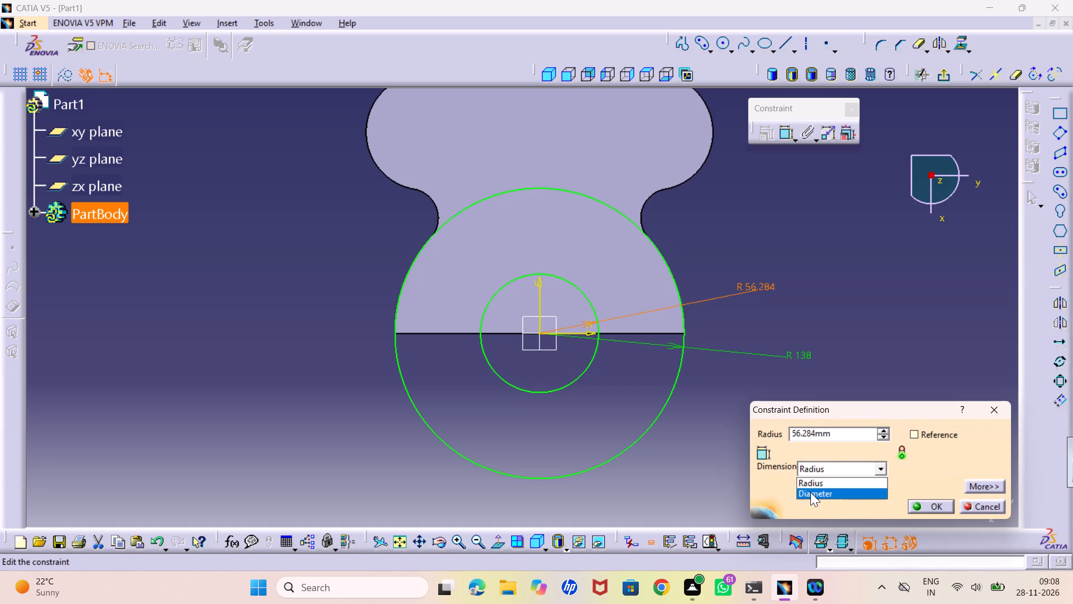
pyautogui.click(810, 492)
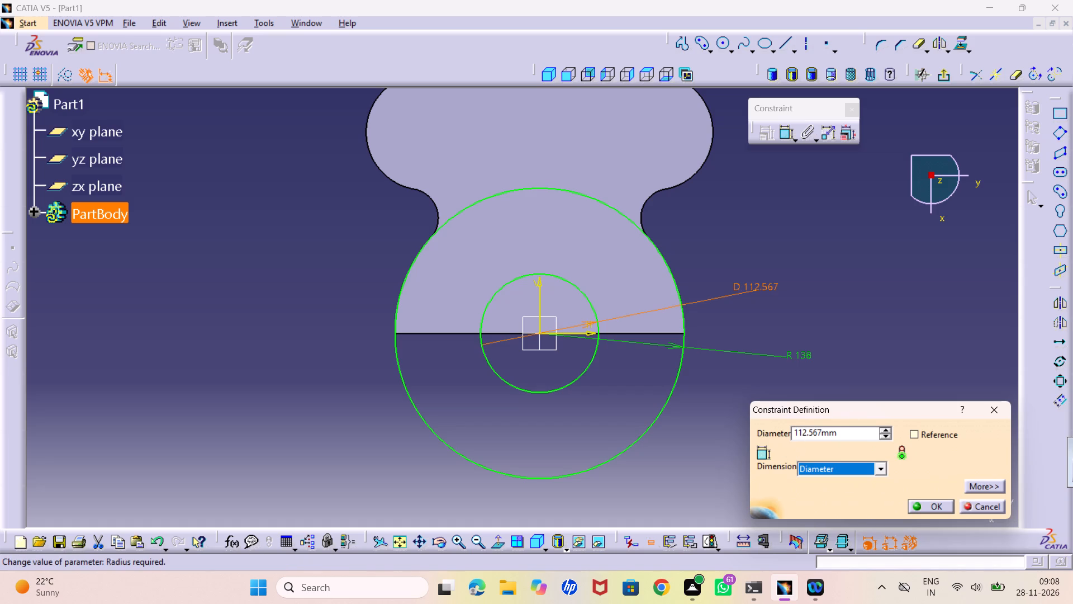
pyautogui.doubleClick(846, 432)
pyautogui.write('147')
pyautogui.press('Return')
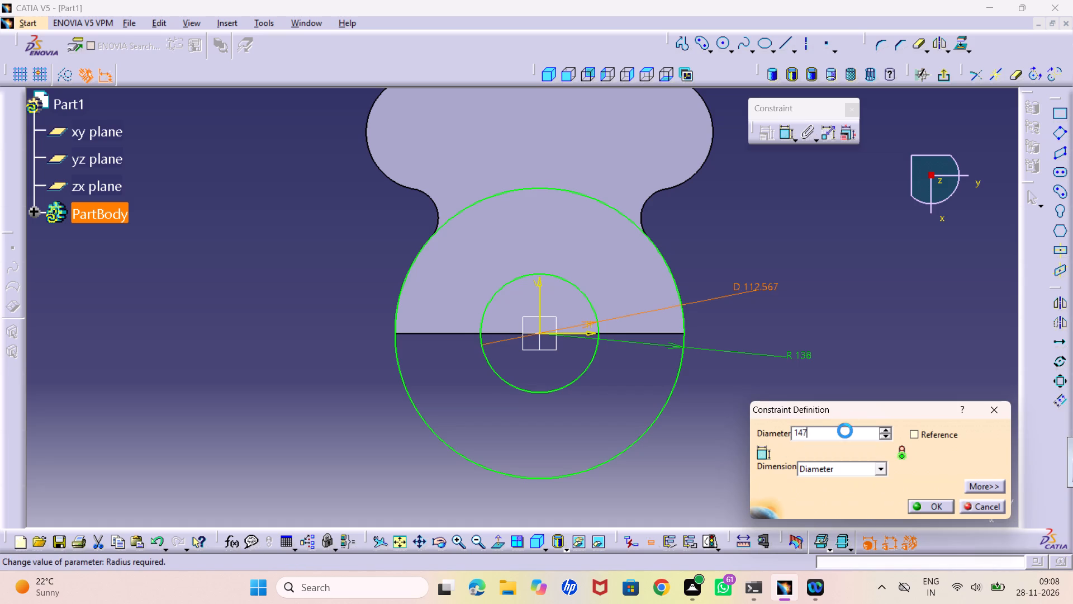
pyautogui.click(817, 418)
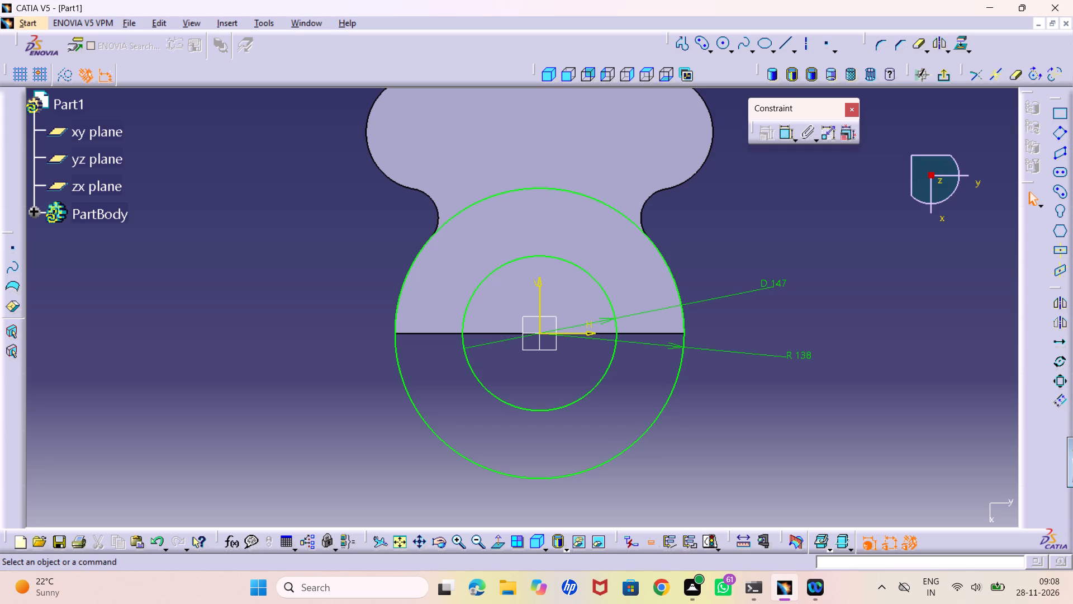
# Draw a horizontal line through the origin, joining opposite sides of the outer circle along the plate's straight edge.
pyautogui.moveTo(699, 230); pyautogui.dragTo(717, 259, button='middle')
pyautogui.rightClick(699, 230)
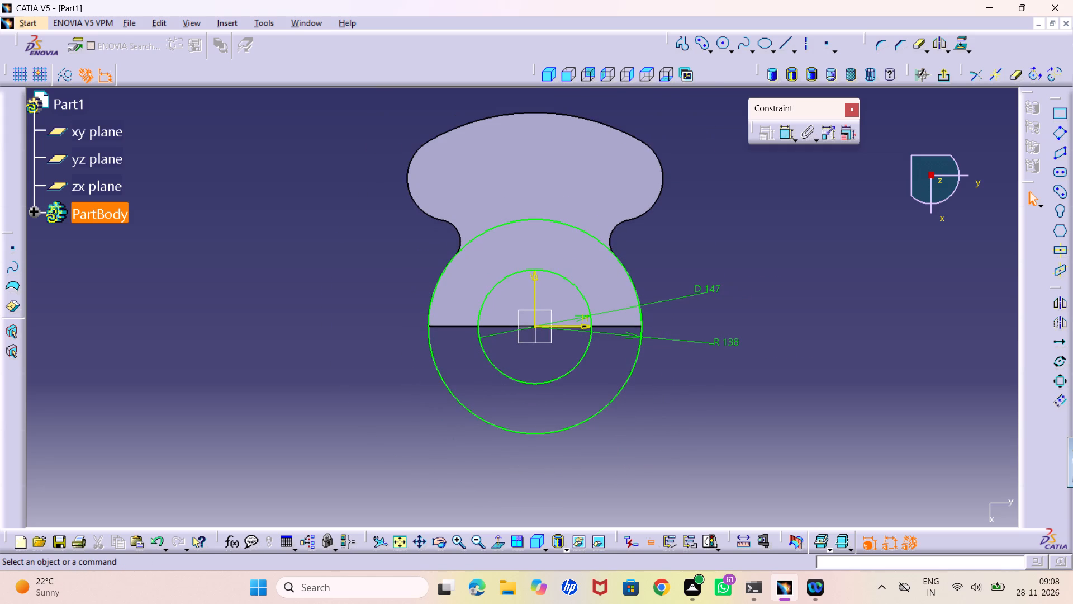
pyautogui.moveTo(534, 291); pyautogui.dragTo(534, 279, button='middle')
pyautogui.rightClick(534, 291)
pyautogui.moveTo(534, 279); pyautogui.dragTo(557, 312, button='middle')
pyautogui.rightClick(557, 338)
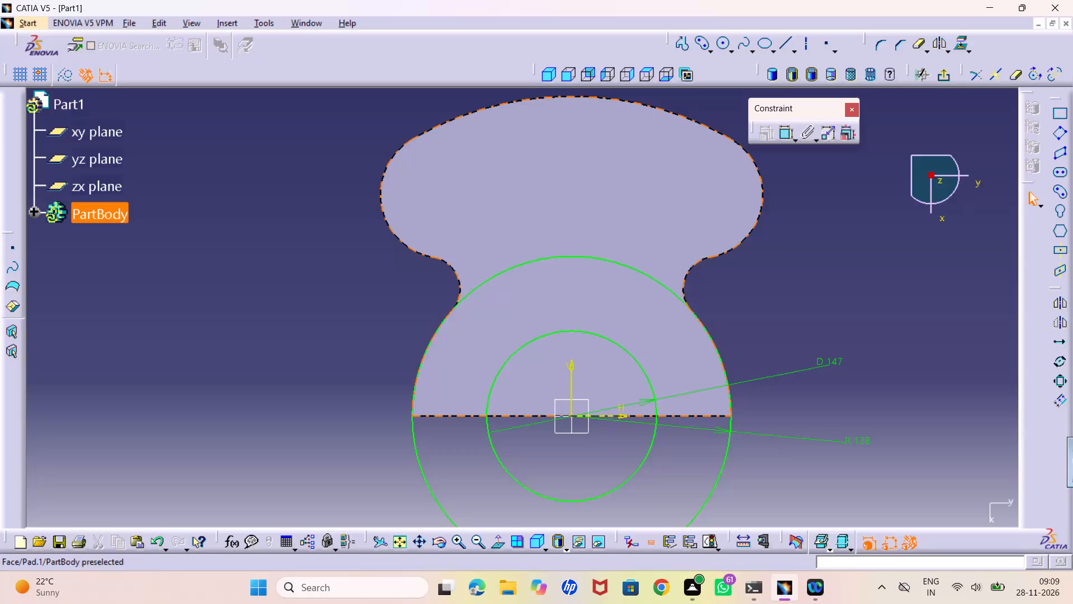
pyautogui.click(790, 39)
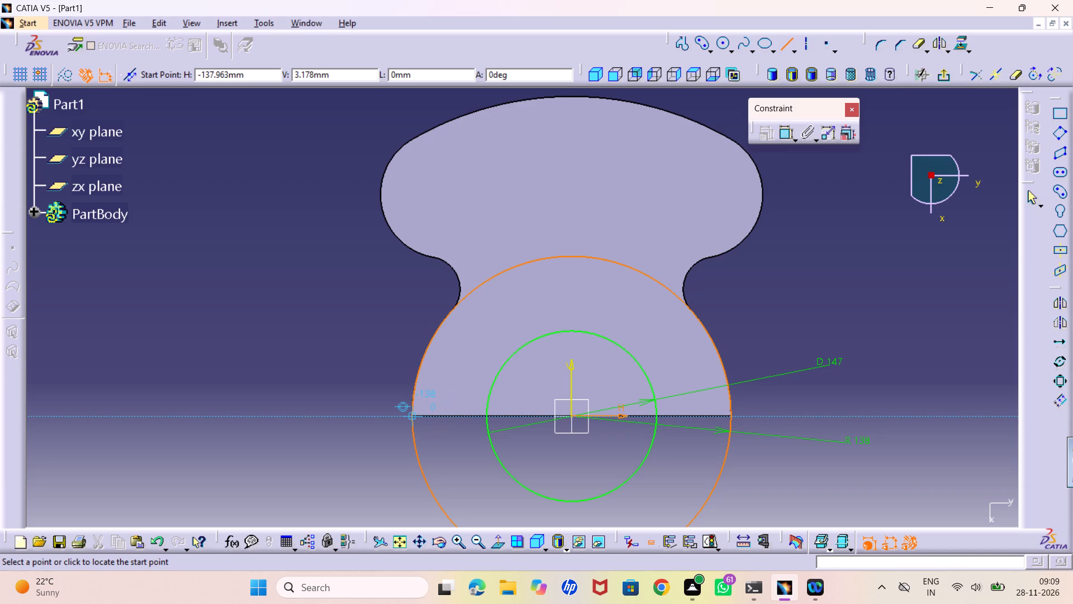
pyautogui.click(412, 417)
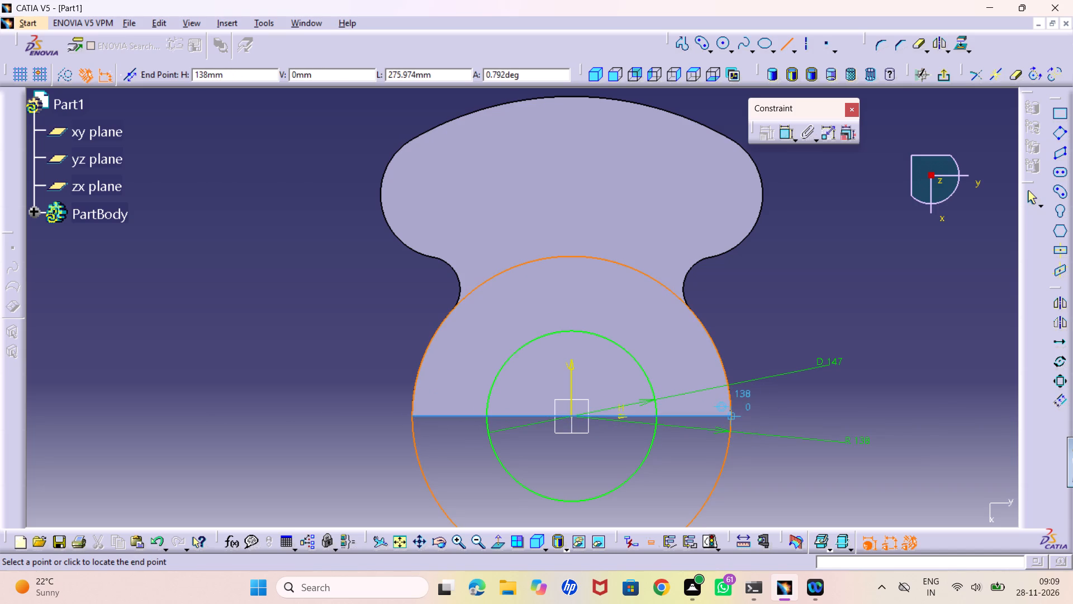
pyautogui.click(732, 415)
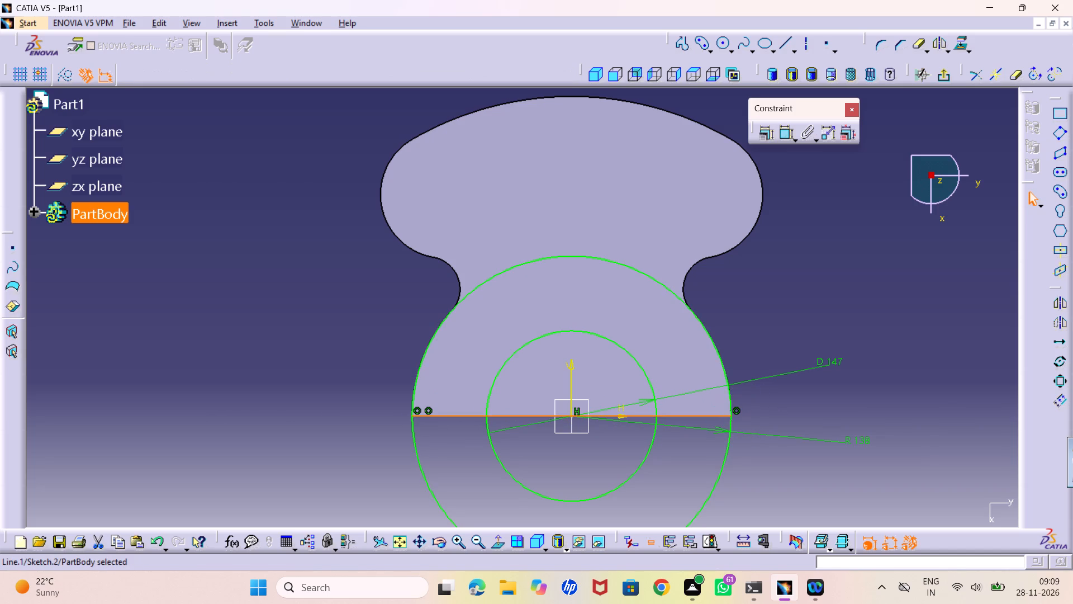
pyautogui.click(772, 292)
# Quick Trim the outer circle's lower half, the inner circle's upper half and the line segment between the inner arc's ends.
pyautogui.moveTo(620, 441); pyautogui.dragTo(575, 376, button='middle')
pyautogui.rightClick(576, 389)
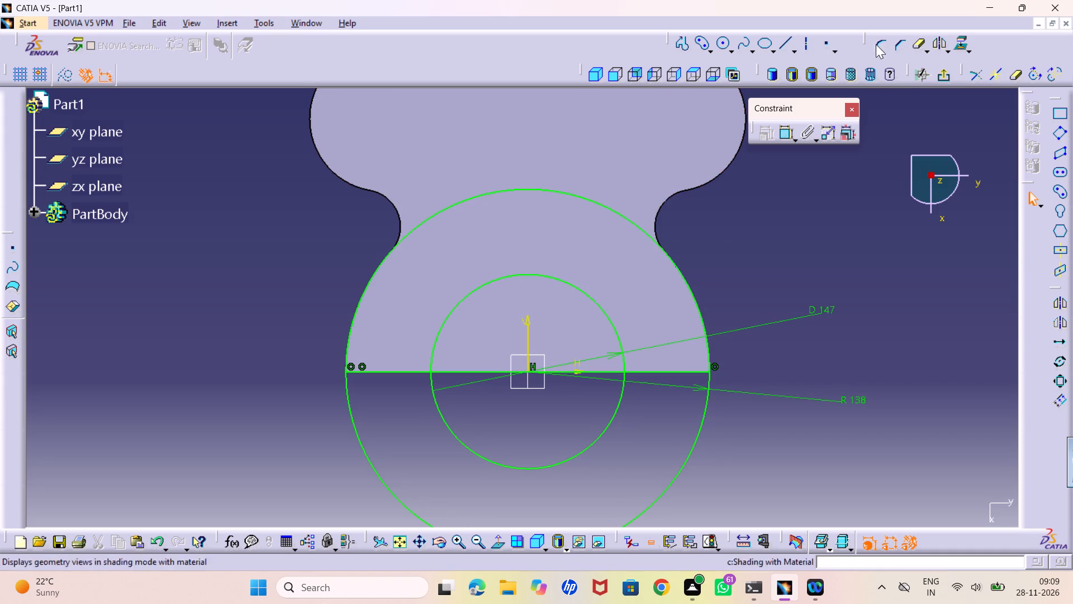
pyautogui.doubleClick(917, 42)
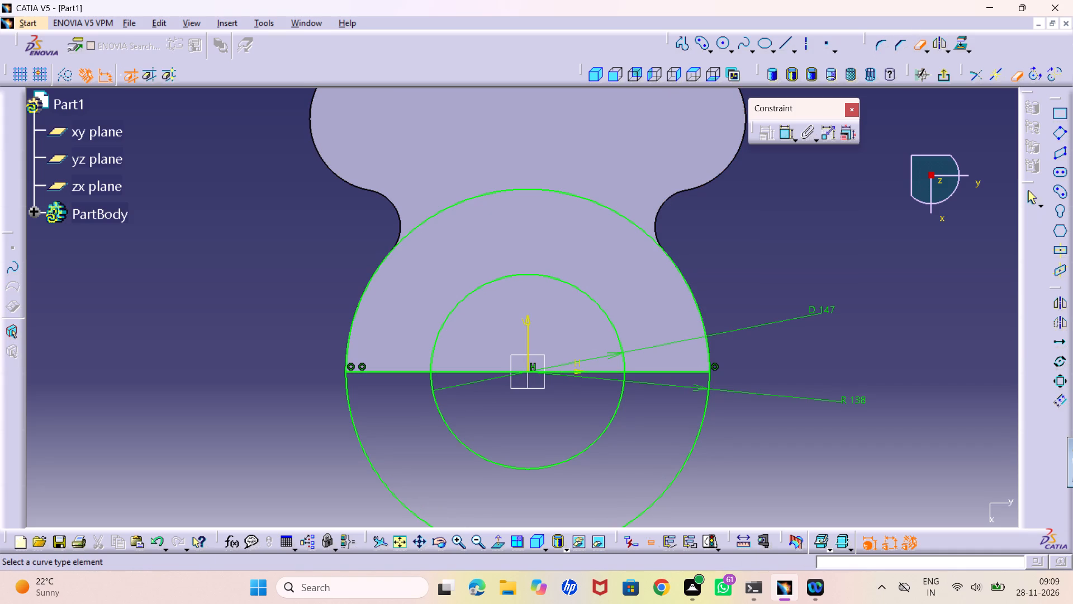
pyautogui.click(705, 414)
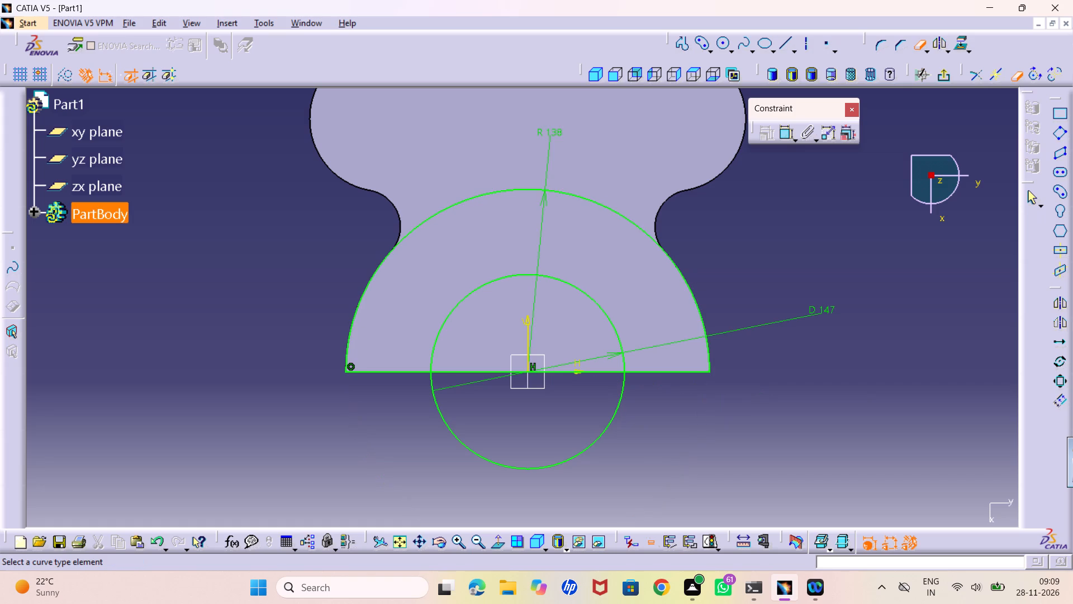
pyautogui.moveTo(463, 412); pyautogui.dragTo(498, 468, button='middle')
pyautogui.rightClick(463, 412)
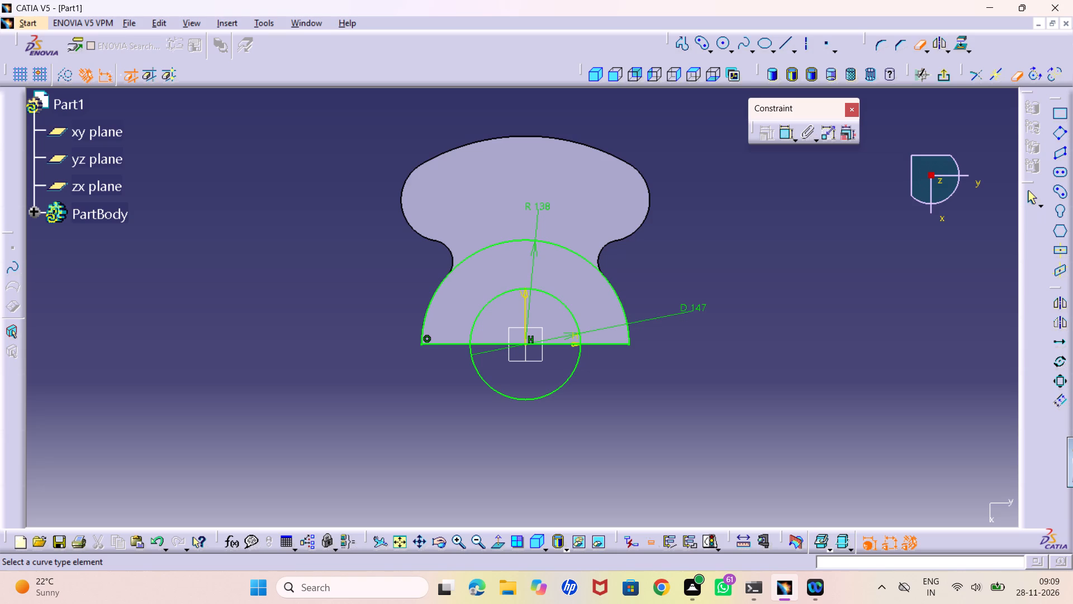
pyautogui.moveTo(413, 389); pyautogui.dragTo(426, 354, button='middle')
pyautogui.rightClick(413, 389)
pyautogui.moveTo(434, 371); pyautogui.dragTo(446, 399, button='middle')
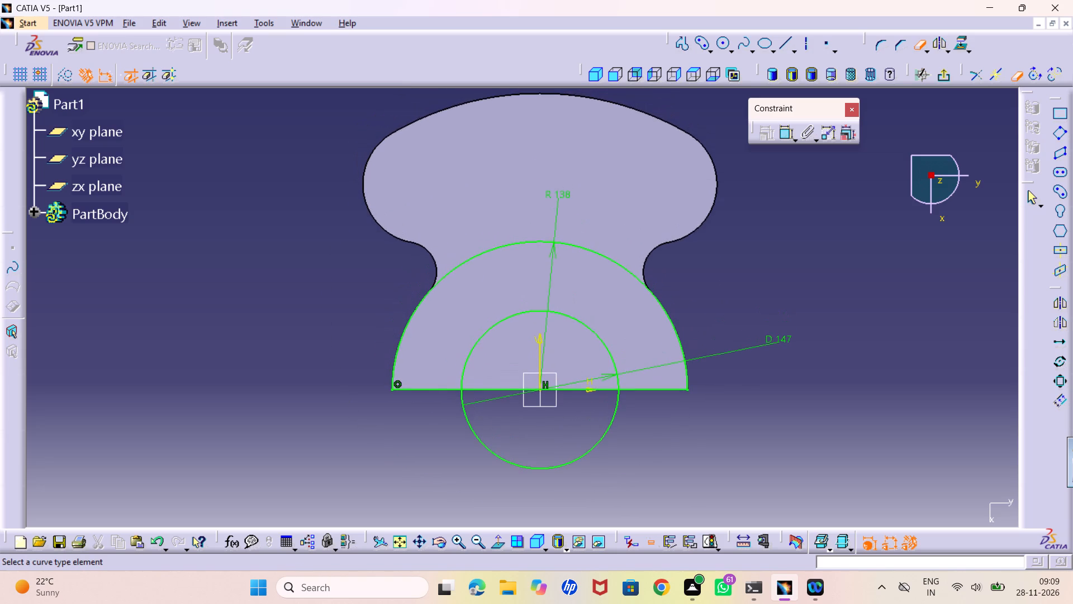
pyautogui.moveTo(446, 399); pyautogui.dragTo(446, 392, button='middle')
pyautogui.rightClick(446, 399)
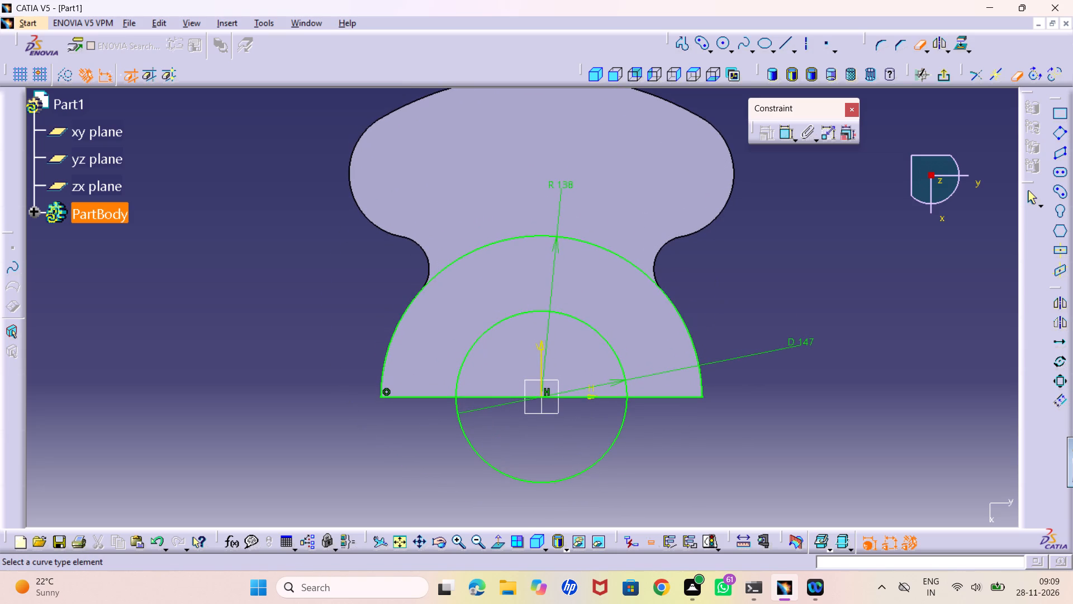
pyautogui.click(603, 334)
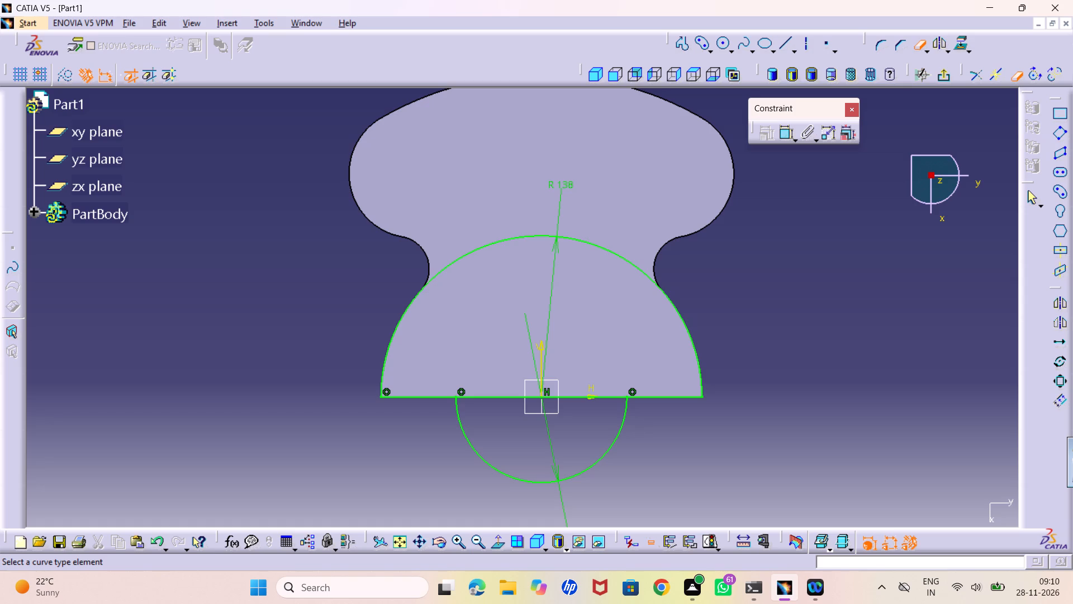
pyautogui.click(607, 395)
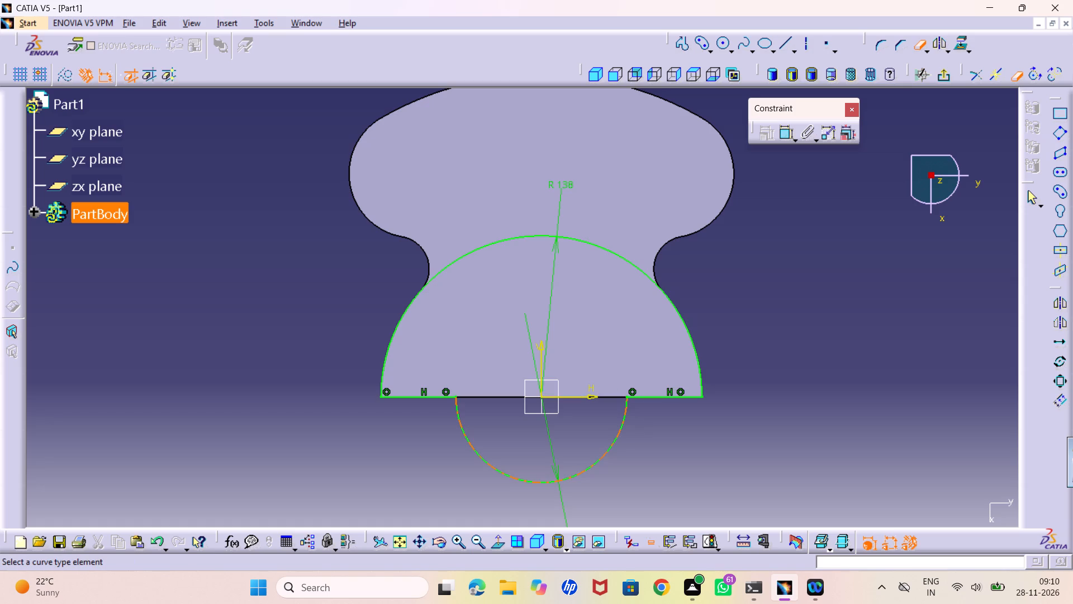
# Move the 147 mm diameter dimension closer to the lower arc and exit the sketch.
pyautogui.moveTo(656, 461); pyautogui.dragTo(654, 437, button='middle')
pyautogui.rightClick(654, 461)
pyautogui.rightClick(653, 426)
pyautogui.click(501, 542)
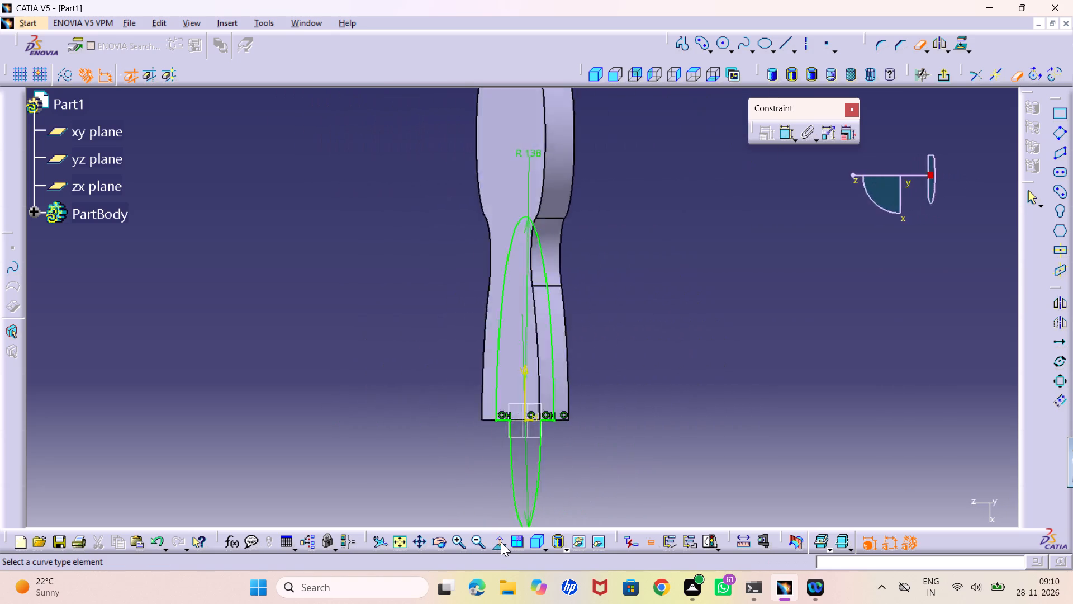
pyautogui.click(501, 542)
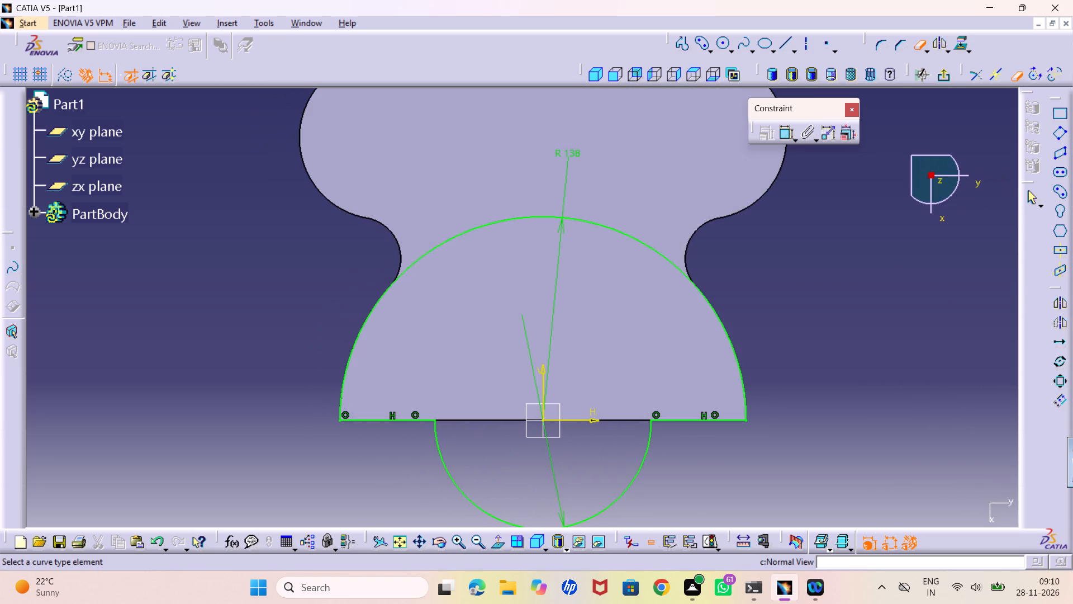
pyautogui.moveTo(500, 385); pyautogui.dragTo(509, 438, button='middle')
pyautogui.rightClick(500, 385)
pyautogui.moveTo(640, 458); pyautogui.dragTo(640, 384, button='middle')
pyautogui.rightClick(636, 363)
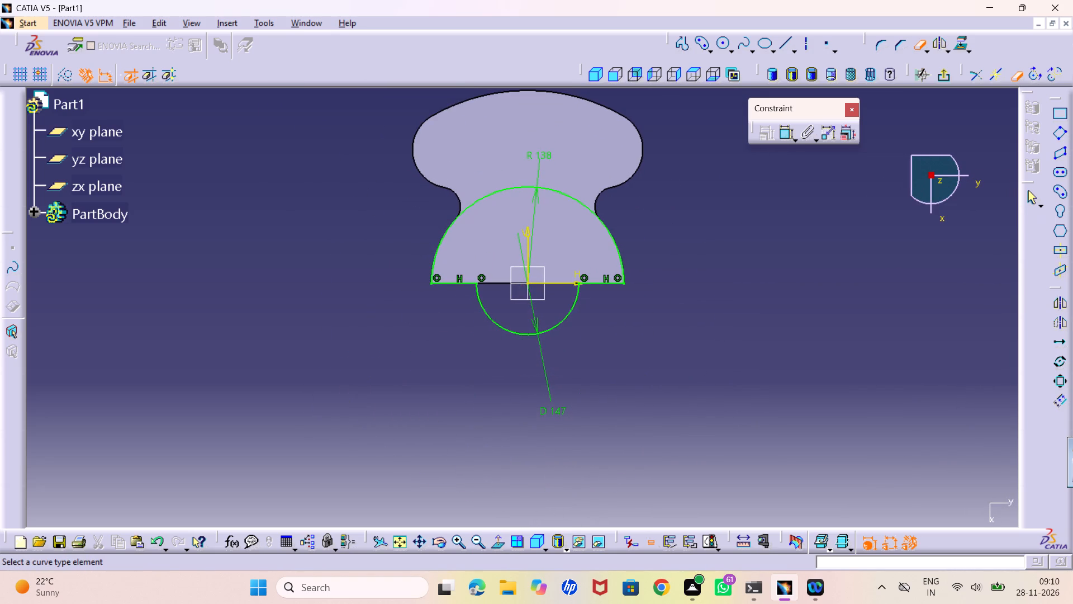
pyautogui.moveTo(558, 414); pyautogui.dragTo(561, 361)
pyautogui.moveTo(514, 384); pyautogui.dragTo(514, 312, button='middle')
pyautogui.rightClick(514, 384)
pyautogui.moveTo(511, 290); pyautogui.dragTo(510, 394, button='middle')
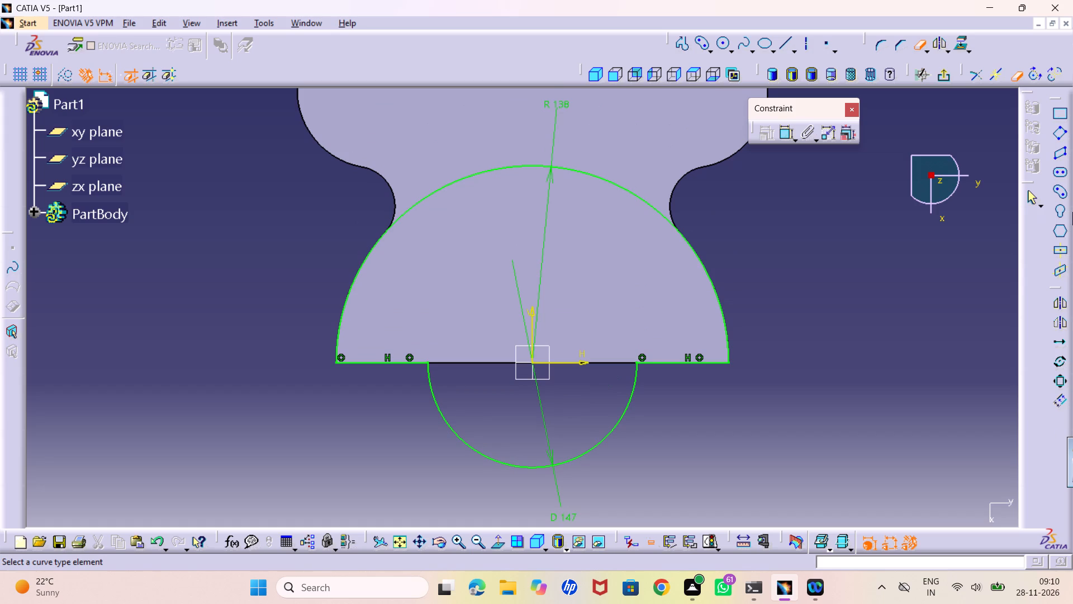
pyautogui.click(943, 75)
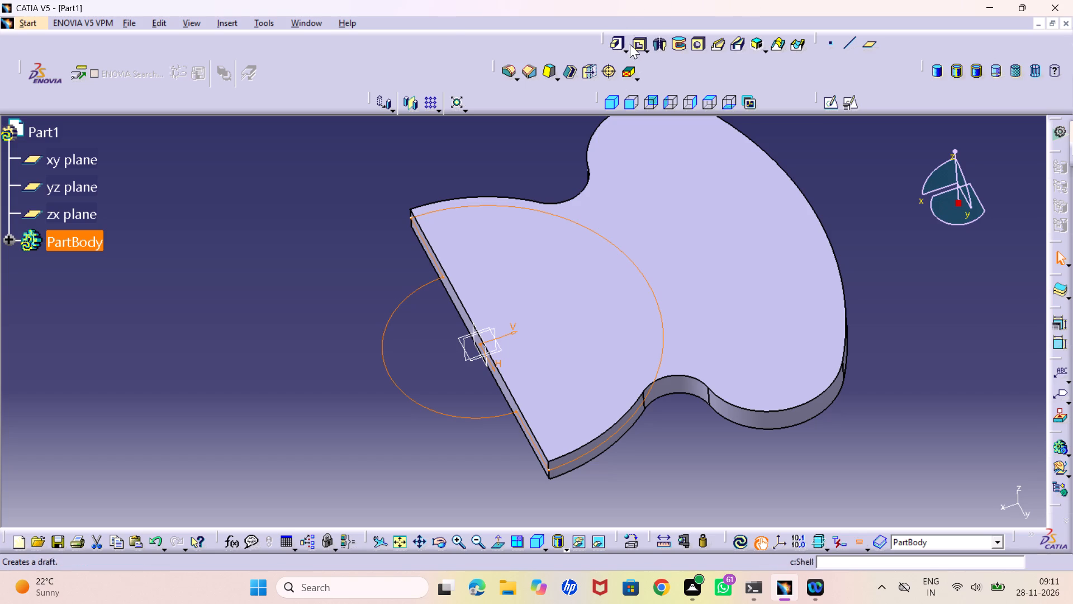
# Pad the R138 and D147 arc profile with a length of 15 mm and mirrored extent.
pyautogui.click(615, 41)
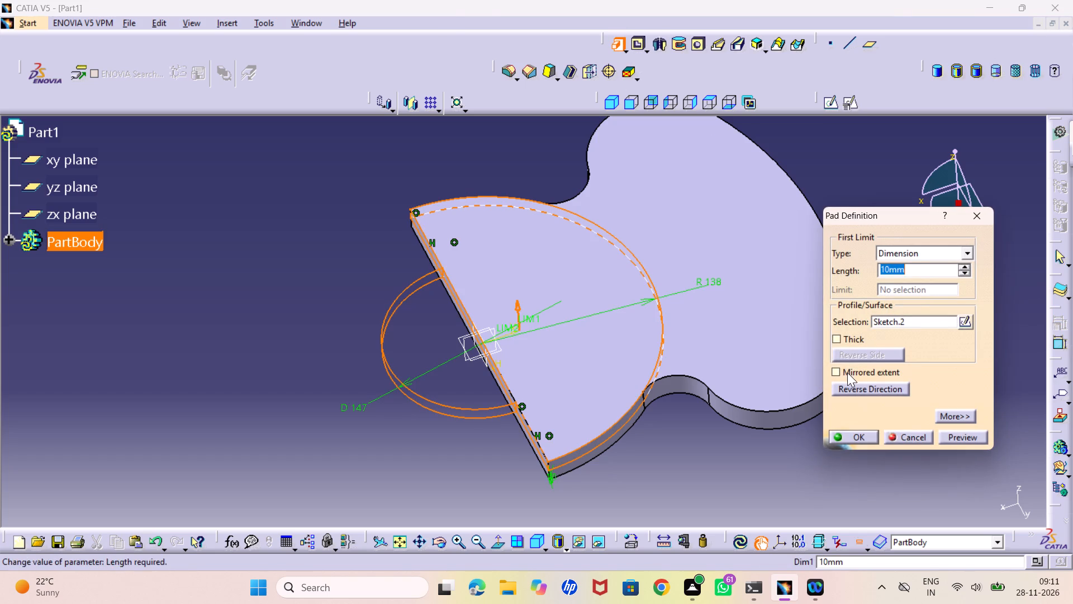
pyautogui.click(847, 372)
pyautogui.doubleClick(918, 267)
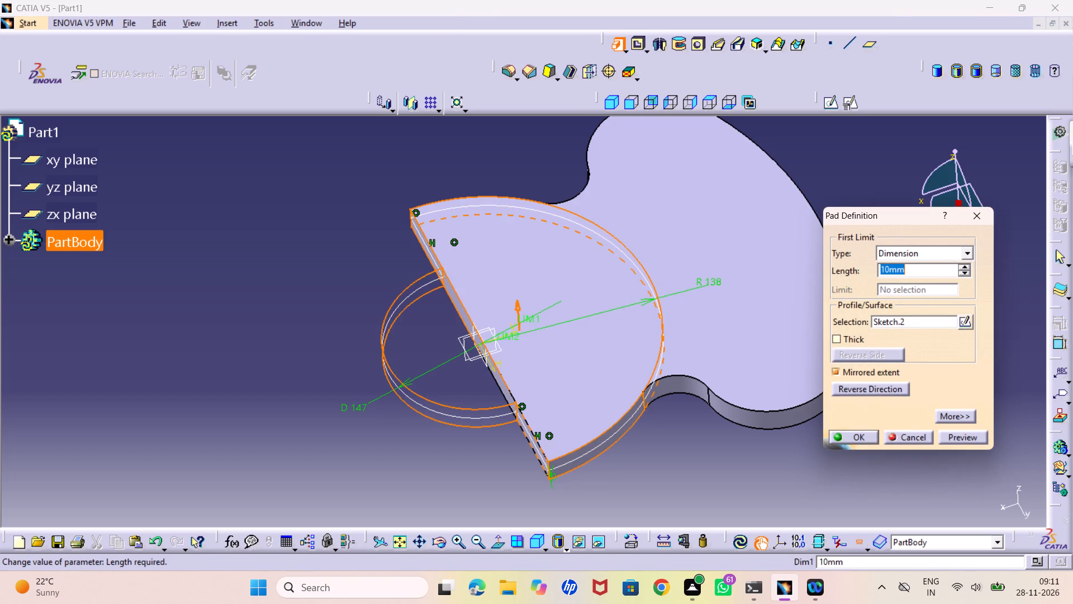
pyautogui.write('15')
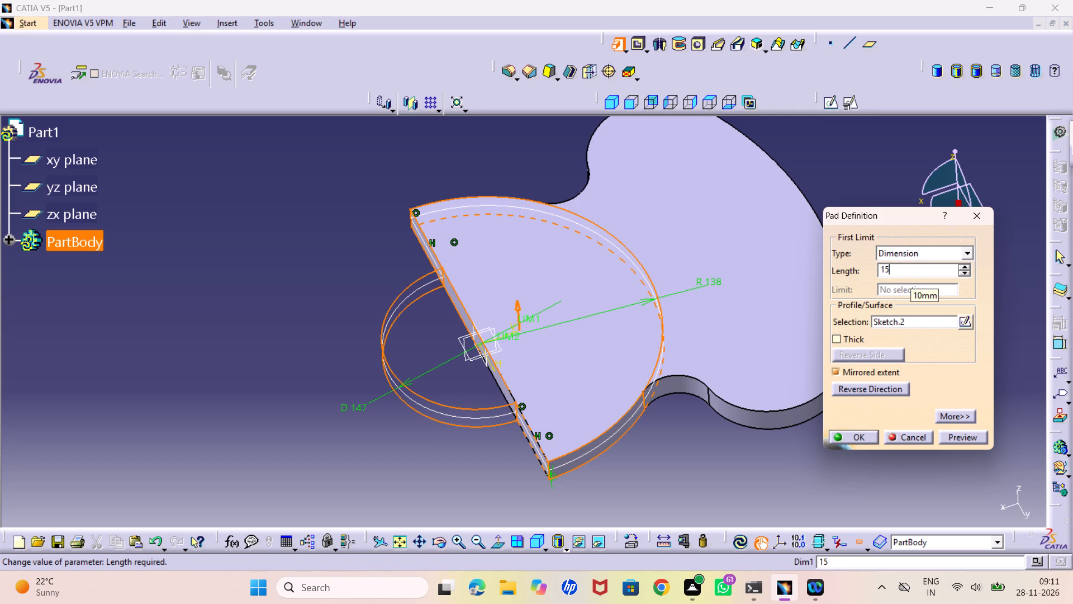
pyautogui.press('+')
pyautogui.press('BackSpace')
pyautogui.press('Return')
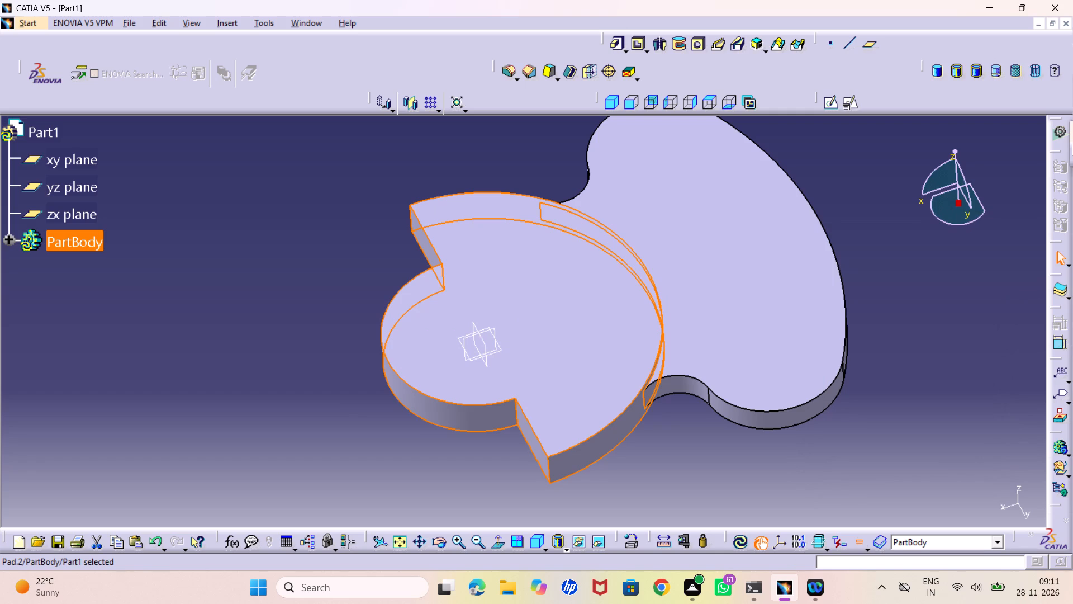
pyautogui.click(888, 417)
# Set the length of the mirrored R138 and D147 arc pad to 20 mm.
pyautogui.moveTo(719, 454); pyautogui.dragTo(615, 375, button='middle')
pyautogui.moveTo(718, 454); pyautogui.dragTo(615, 375, button='right')
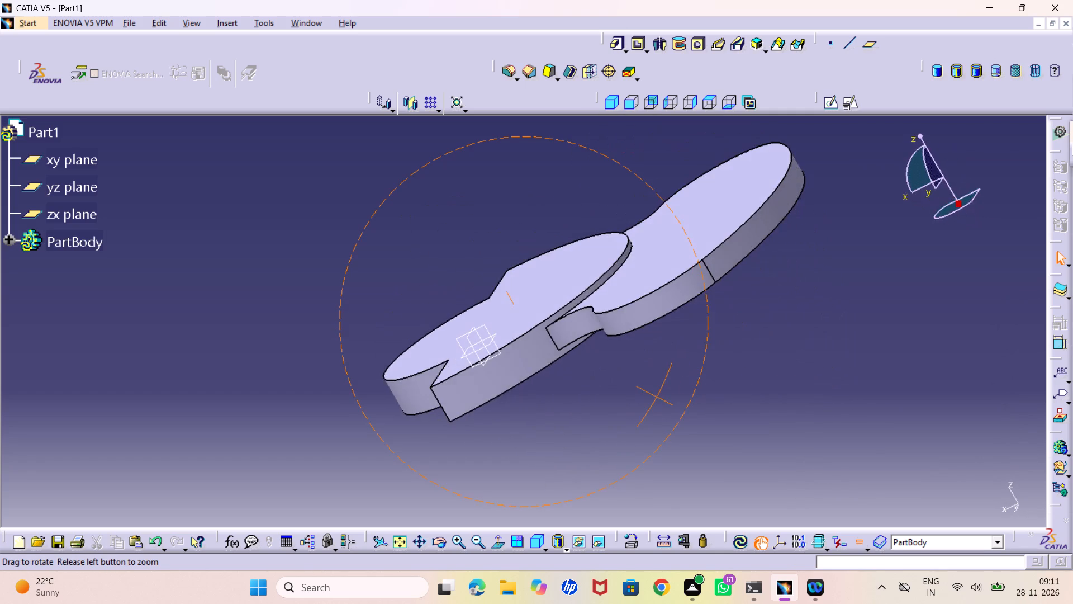
pyautogui.moveTo(615, 375); pyautogui.dragTo(722, 399, button='right')
pyautogui.moveTo(615, 375); pyautogui.dragTo(722, 399, button='middle')
pyautogui.click(607, 102)
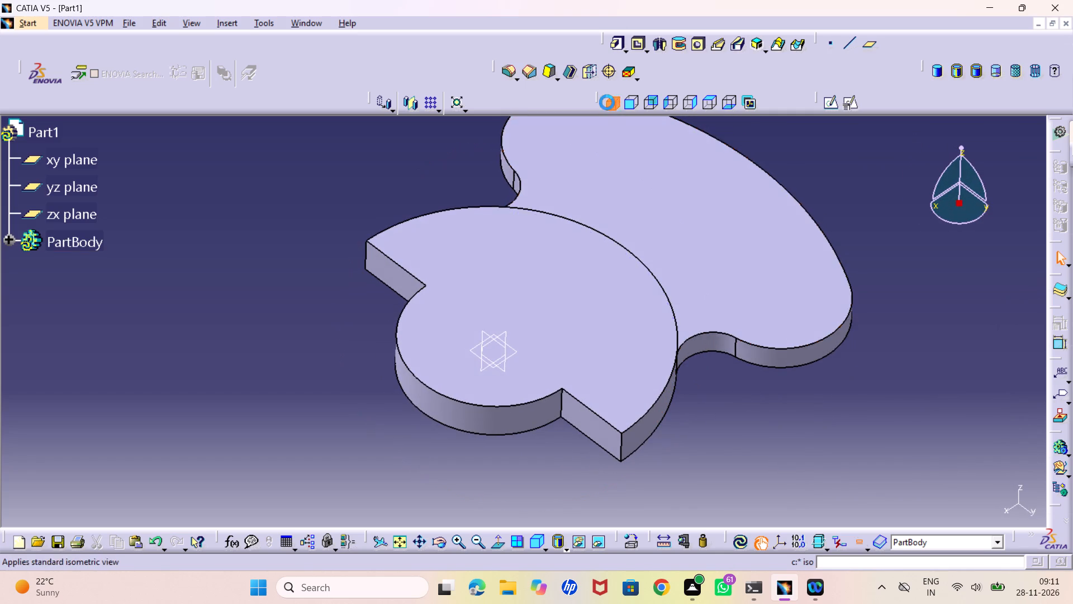
pyautogui.moveTo(553, 278); pyautogui.dragTo(552, 256, button='middle')
pyautogui.rightClick(553, 278)
pyautogui.moveTo(561, 249); pyautogui.dragTo(562, 248, button='middle')
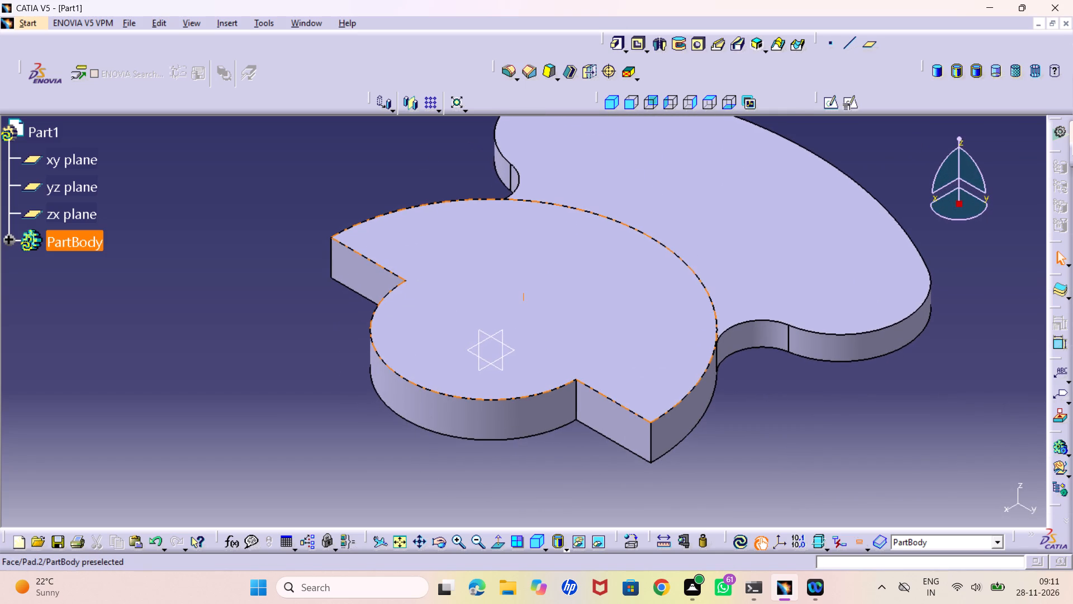
pyautogui.moveTo(562, 248); pyautogui.dragTo(572, 278, button='middle')
pyautogui.rightClick(562, 248)
pyautogui.moveTo(607, 262); pyautogui.dragTo(548, 314, button='middle')
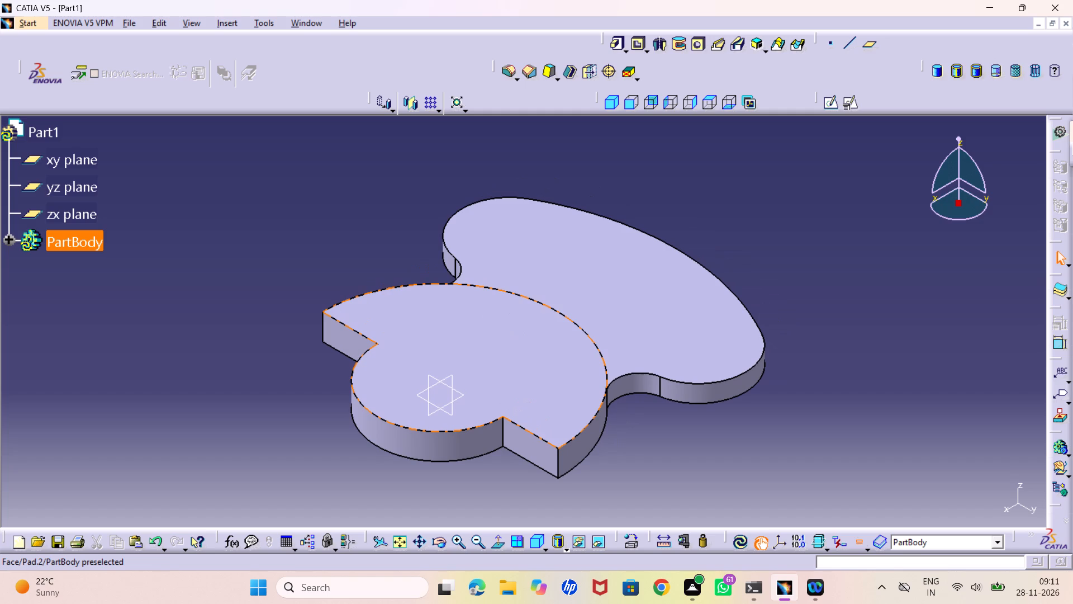
pyautogui.doubleClick(502, 340)
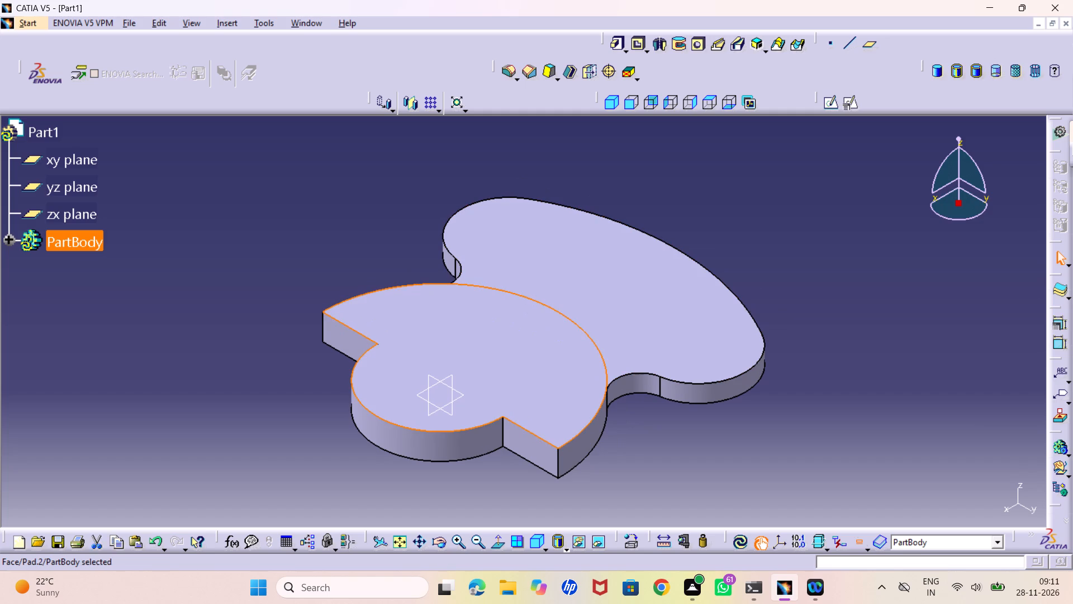
pyautogui.write('20')
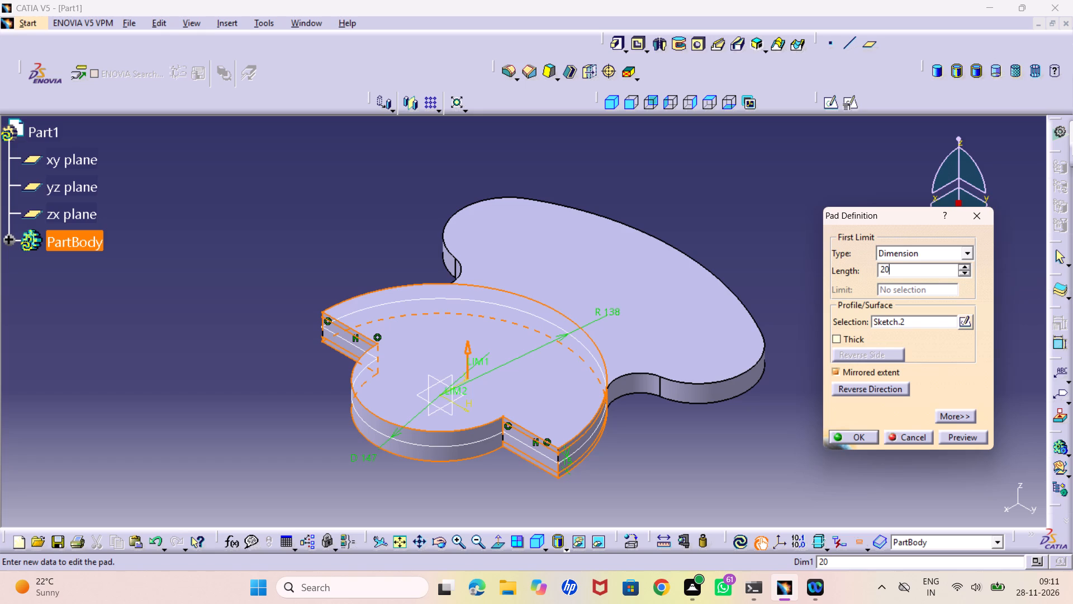
pyautogui.press('Return')
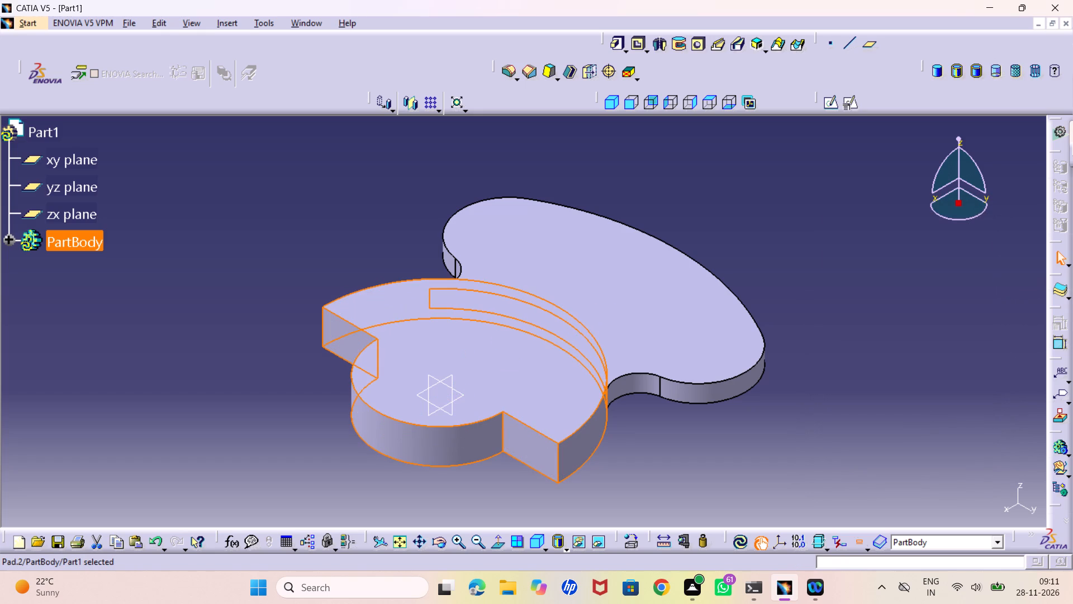
pyautogui.click(751, 265)
# Examine the thickness and junction of the two pads from several angles, finishing in the isometric view.
pyautogui.moveTo(709, 388); pyautogui.dragTo(653, 361, button='middle')
pyautogui.moveTo(709, 388); pyautogui.dragTo(653, 361, button='right')
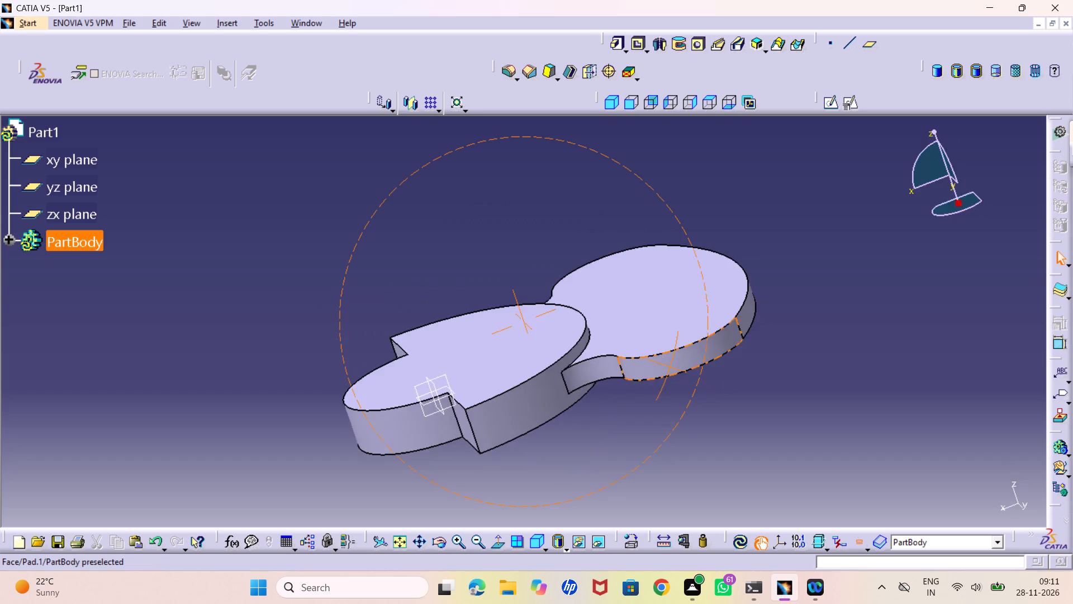
pyautogui.moveTo(653, 361); pyautogui.dragTo(663, 431, button='middle')
pyautogui.moveTo(653, 361); pyautogui.dragTo(663, 431, button='right')
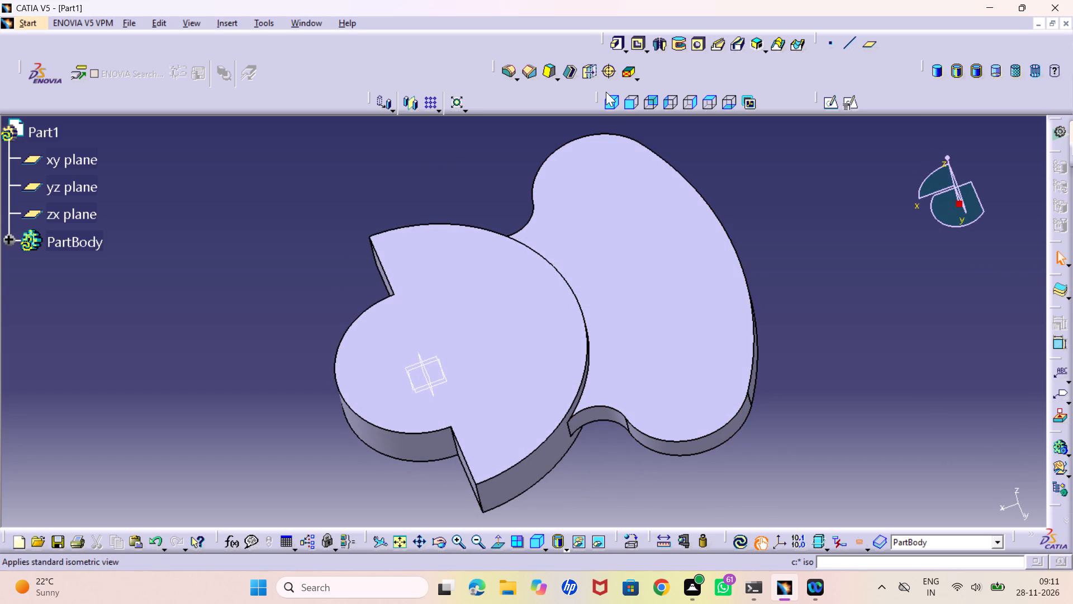
pyautogui.click(613, 103)
pyautogui.moveTo(728, 192); pyautogui.dragTo(735, 219, button='middle')
pyautogui.rightClick(728, 192)
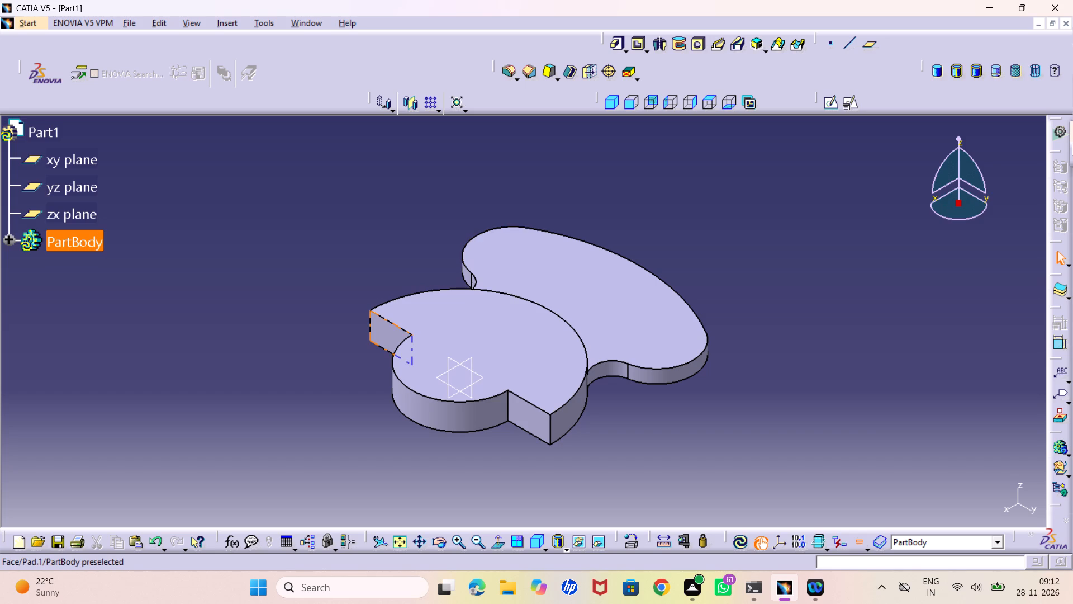
pyautogui.moveTo(405, 271); pyautogui.dragTo(405, 259, button='middle')
pyautogui.rightClick(405, 271)
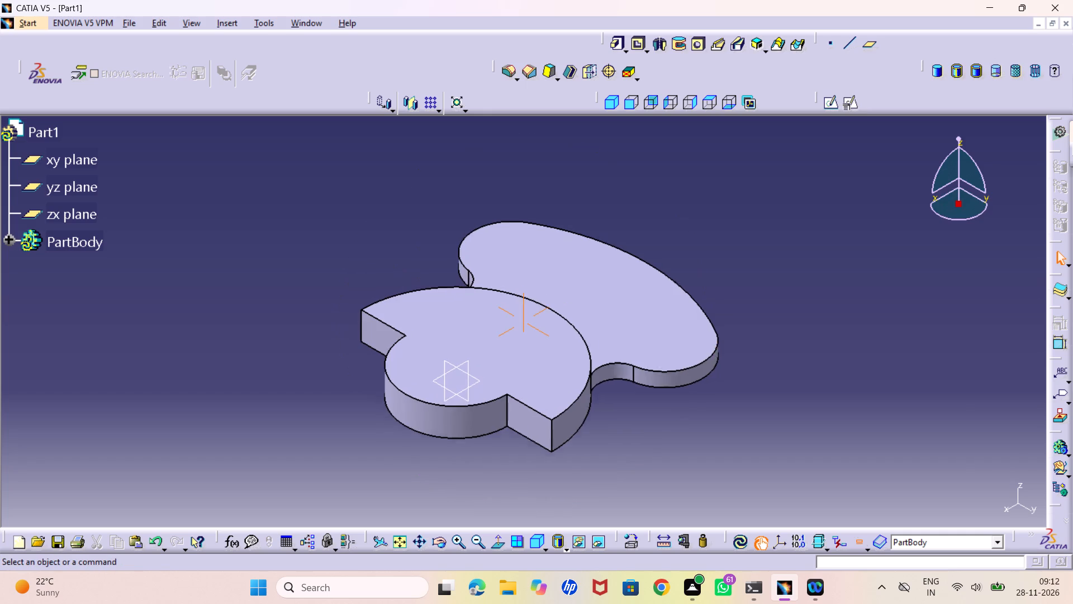
pyautogui.moveTo(405, 259); pyautogui.dragTo(407, 249, button='middle')
pyautogui.moveTo(407, 249); pyautogui.dragTo(368, 276, button='middle')
pyautogui.moveTo(407, 249); pyautogui.dragTo(368, 276, button='right')
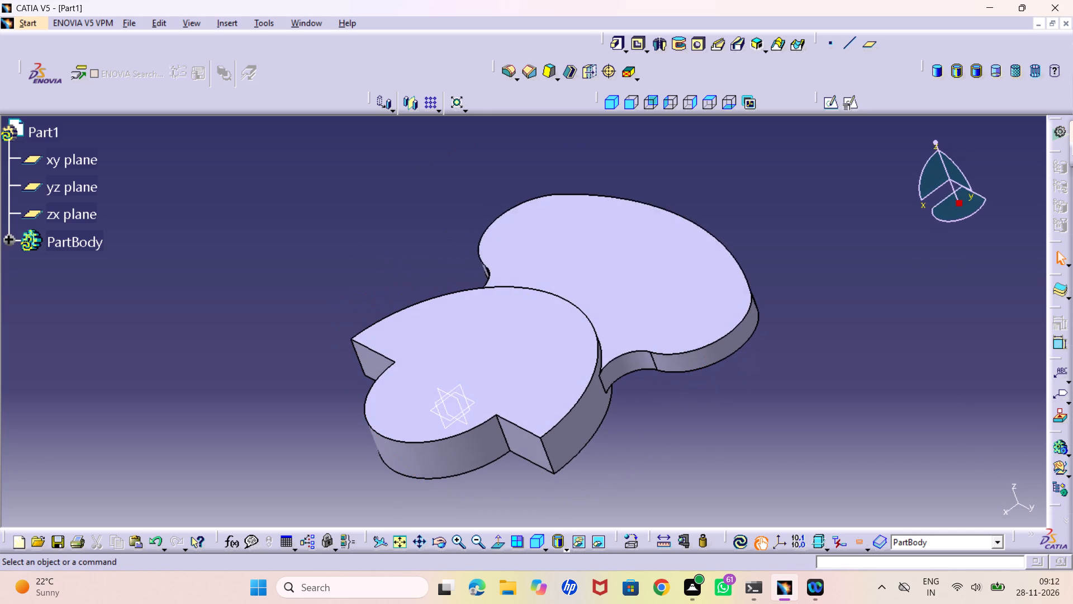
pyautogui.moveTo(765, 192); pyautogui.dragTo(450, 269, button='middle')
pyautogui.moveTo(765, 192); pyautogui.dragTo(450, 269, button='right')
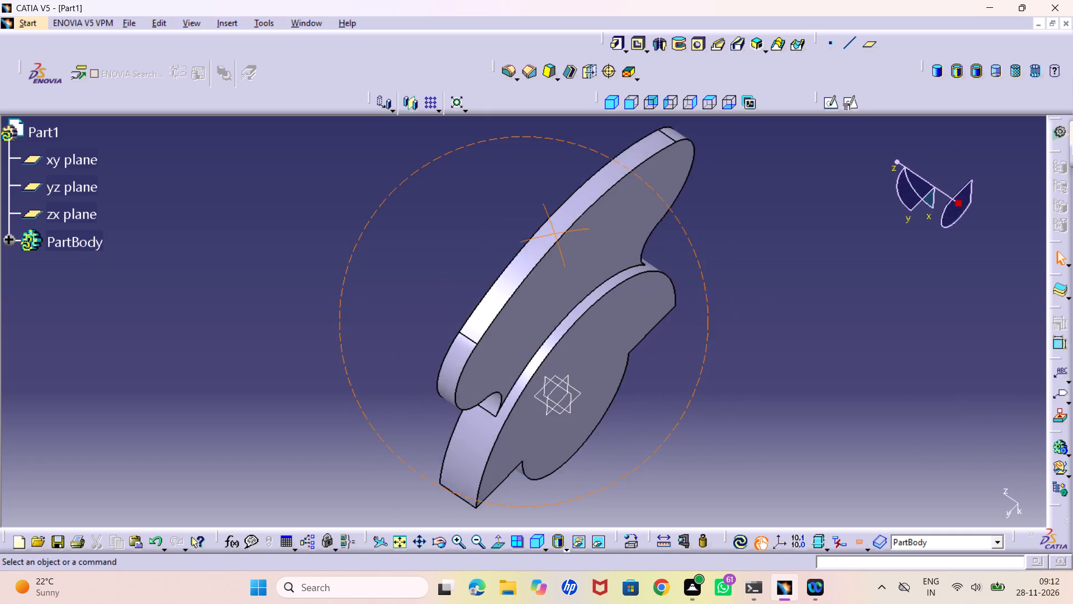
pyautogui.moveTo(450, 269); pyautogui.dragTo(516, 244, button='middle')
pyautogui.moveTo(450, 269); pyautogui.dragTo(539, 272, button='right')
pyautogui.moveTo(524, 254); pyautogui.dragTo(686, 230, button='middle')
pyautogui.moveTo(524, 254); pyautogui.dragTo(686, 230, button='right')
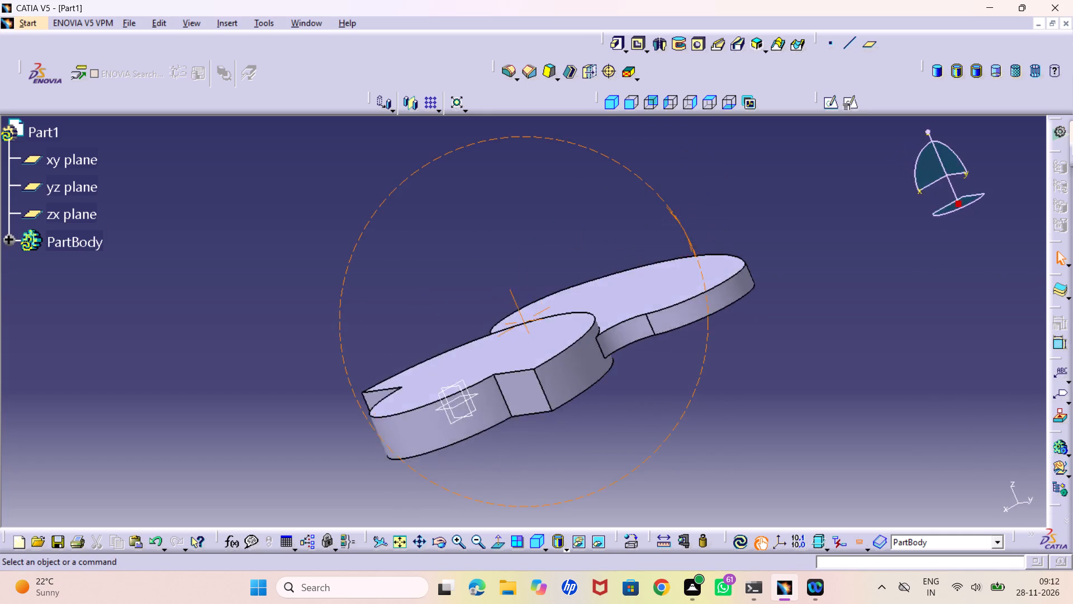
pyautogui.moveTo(686, 230); pyautogui.dragTo(727, 257, button='middle')
pyautogui.moveTo(686, 230); pyautogui.dragTo(727, 257, button='right')
pyautogui.moveTo(386, 240); pyautogui.dragTo(358, 282, button='middle')
pyautogui.moveTo(386, 240); pyautogui.dragTo(358, 282, button='right')
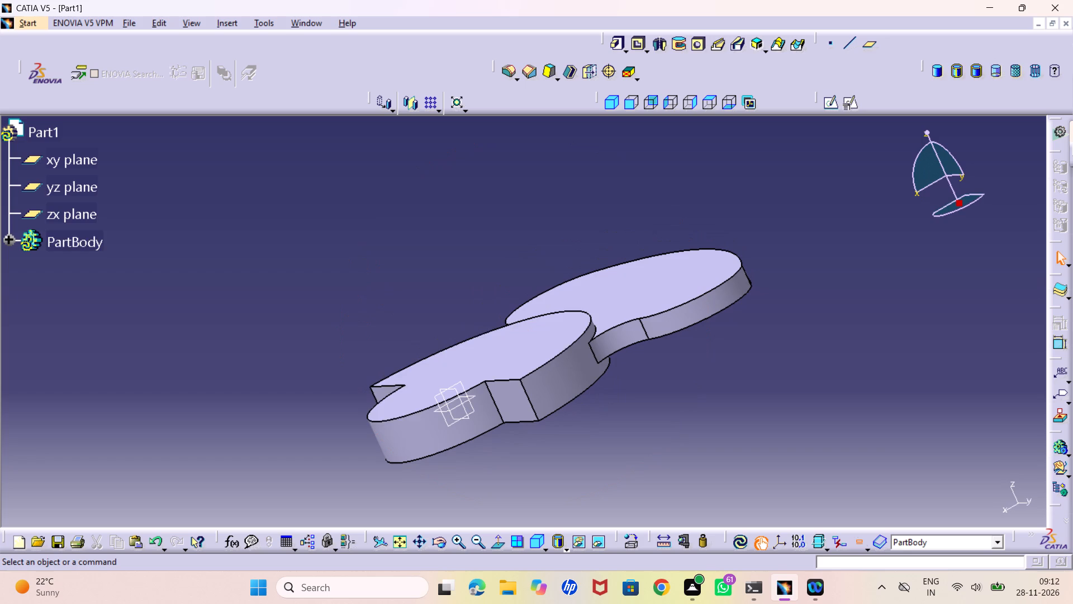
pyautogui.moveTo(689, 372); pyautogui.dragTo(662, 416, button='middle')
pyautogui.moveTo(690, 371); pyautogui.dragTo(662, 416, button='right')
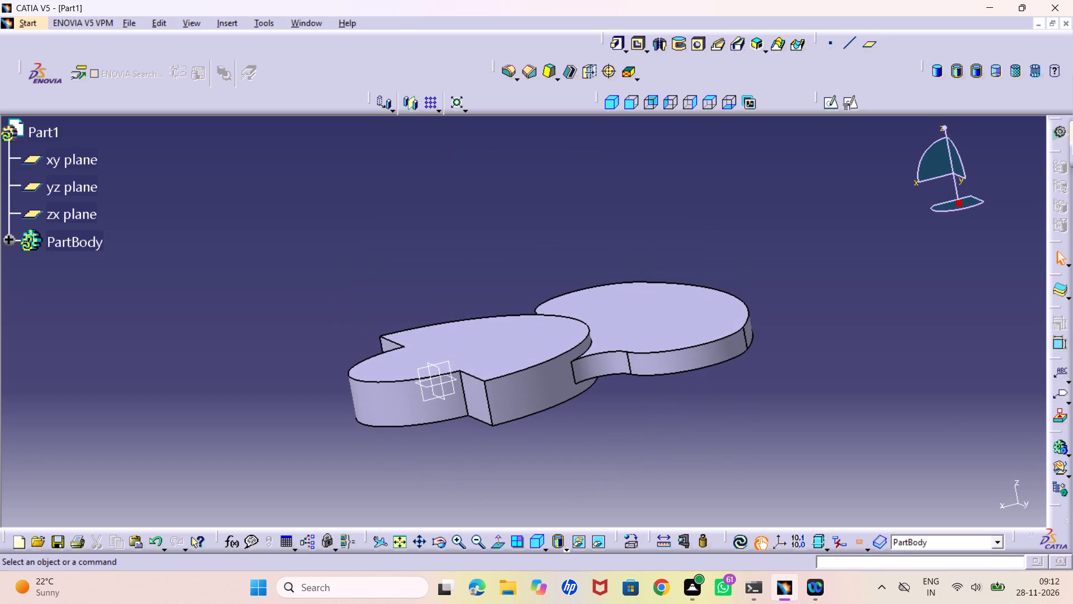
pyautogui.moveTo(456, 443); pyautogui.dragTo(487, 474, button='middle')
pyautogui.moveTo(455, 443); pyautogui.dragTo(487, 474, button='right')
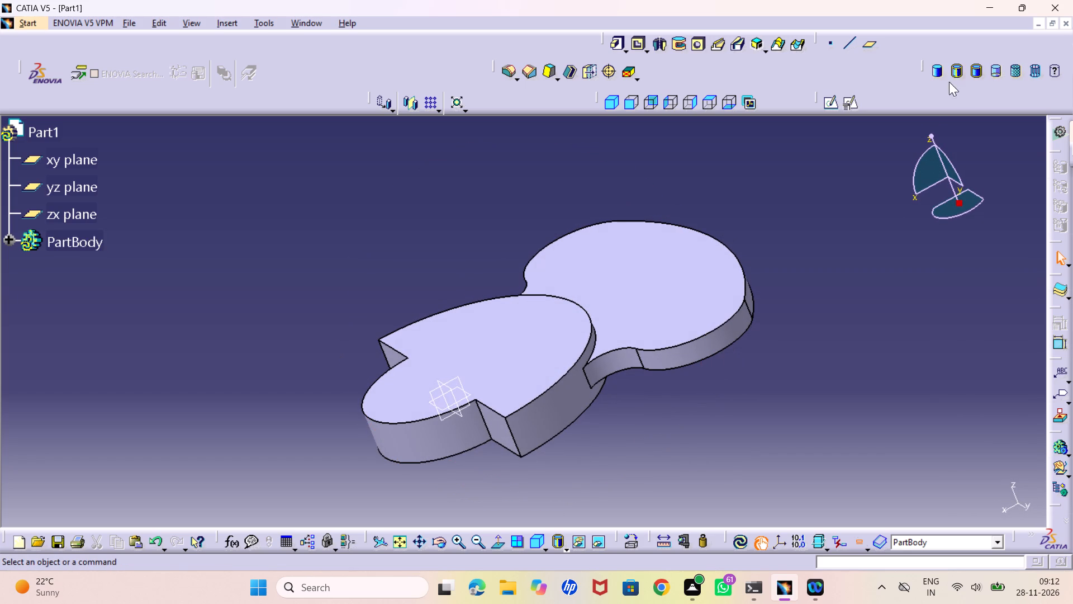
pyautogui.click(618, 103)
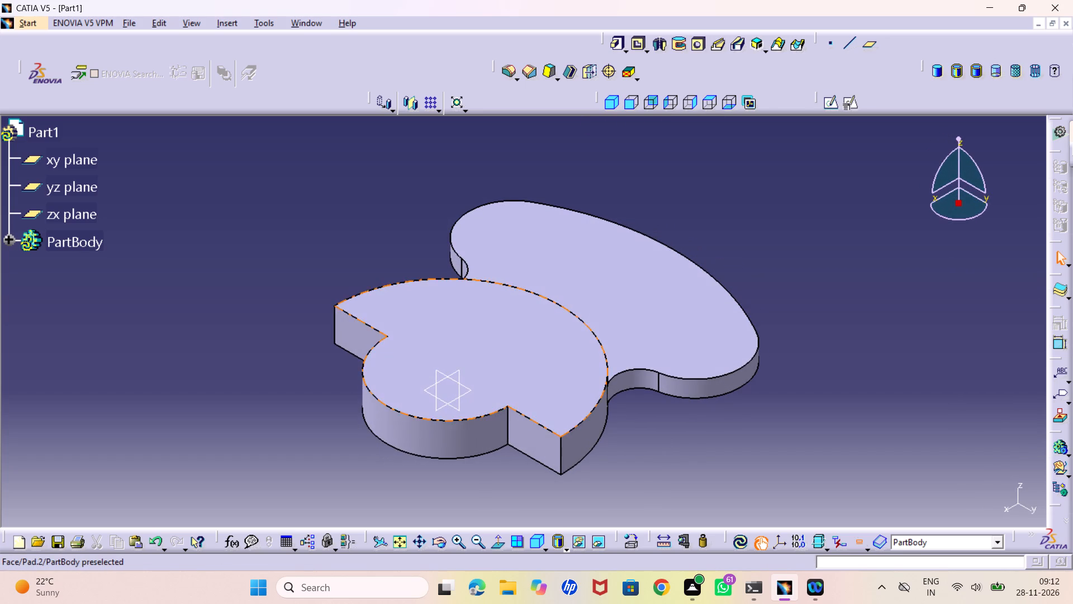
# Open a positioned sketch on the xy plane with the axes swapped and the V direction reversed.
pyautogui.click(467, 394)
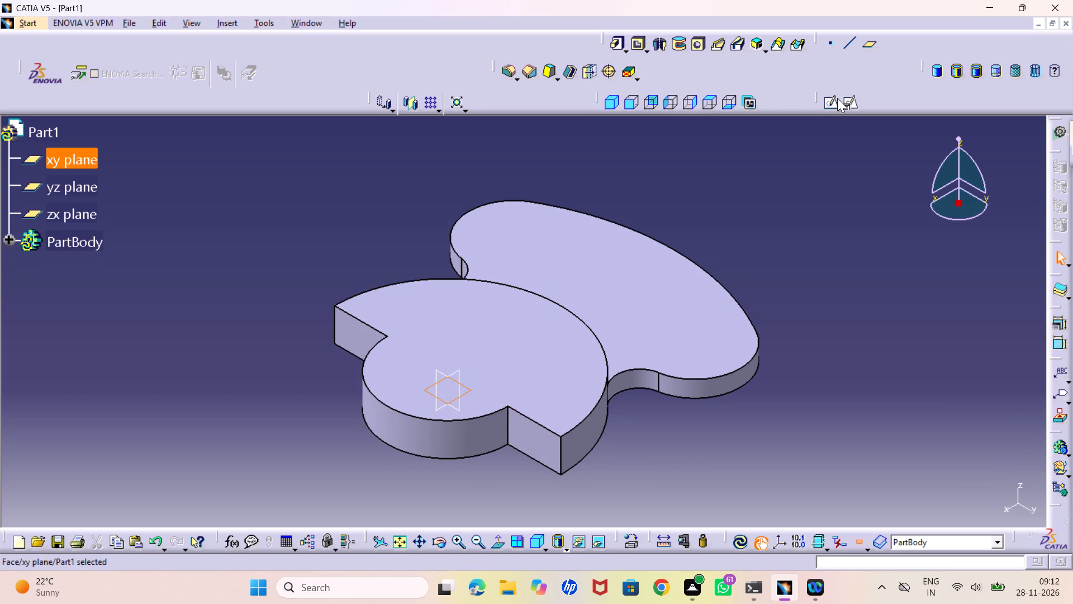
pyautogui.click(856, 102)
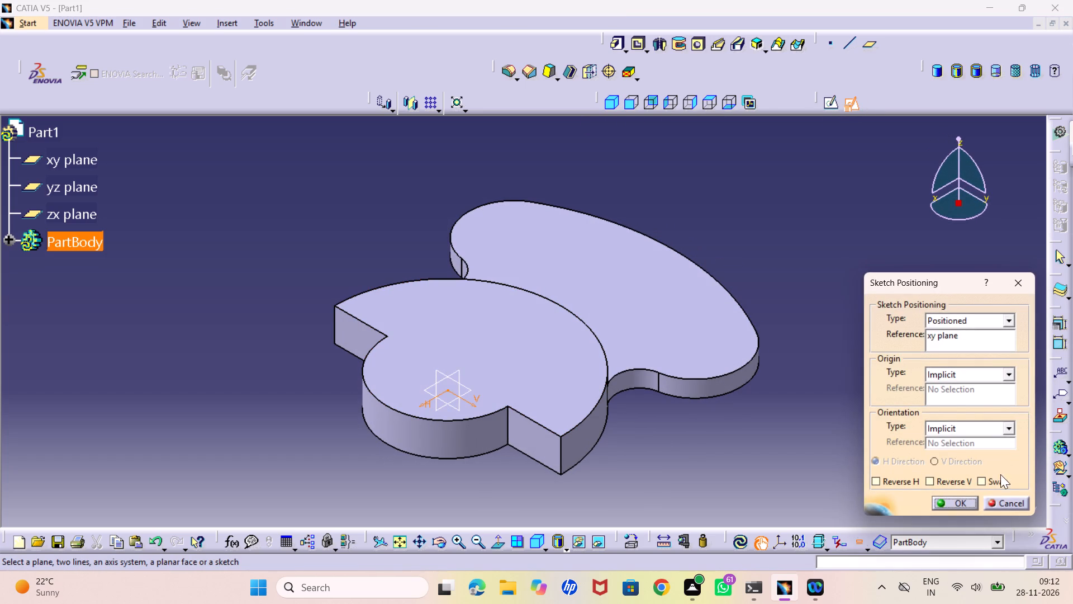
pyautogui.click(990, 478)
pyautogui.click(939, 483)
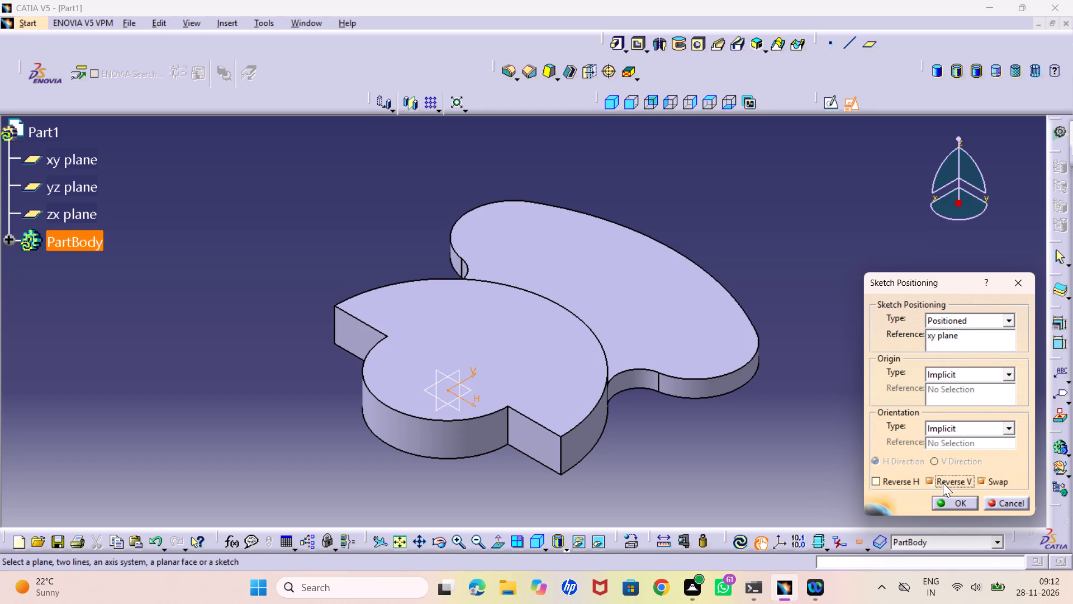
pyautogui.click(950, 501)
pyautogui.moveTo(742, 353); pyautogui.dragTo(742, 373, button='middle')
pyautogui.rightClick(742, 353)
pyautogui.moveTo(744, 374); pyautogui.dragTo(738, 361, button='middle')
pyautogui.rightClick(738, 361)
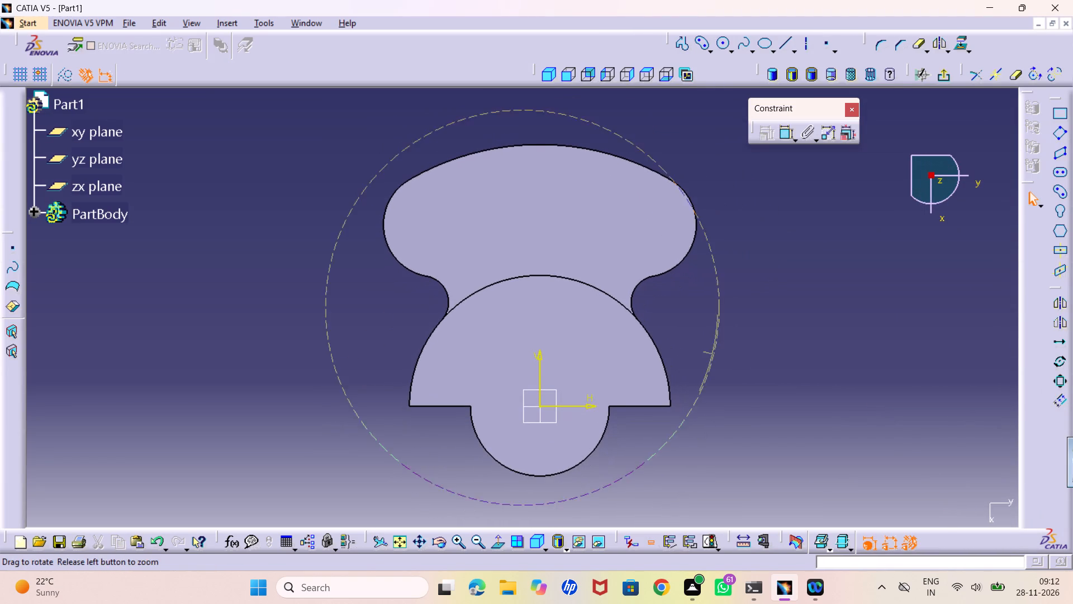
pyautogui.moveTo(738, 361); pyautogui.dragTo(743, 367, button='middle')
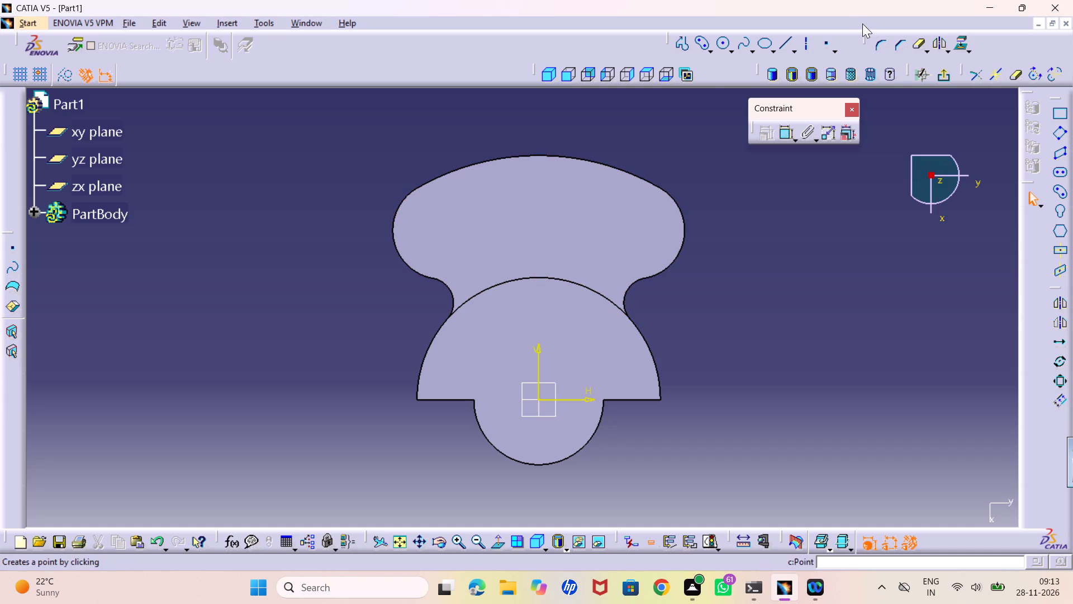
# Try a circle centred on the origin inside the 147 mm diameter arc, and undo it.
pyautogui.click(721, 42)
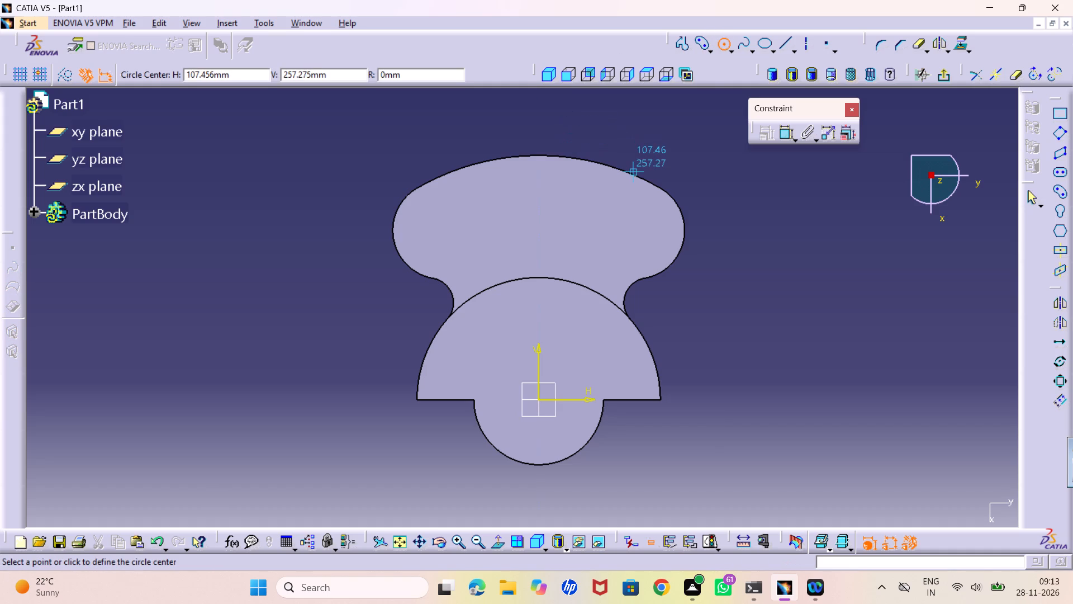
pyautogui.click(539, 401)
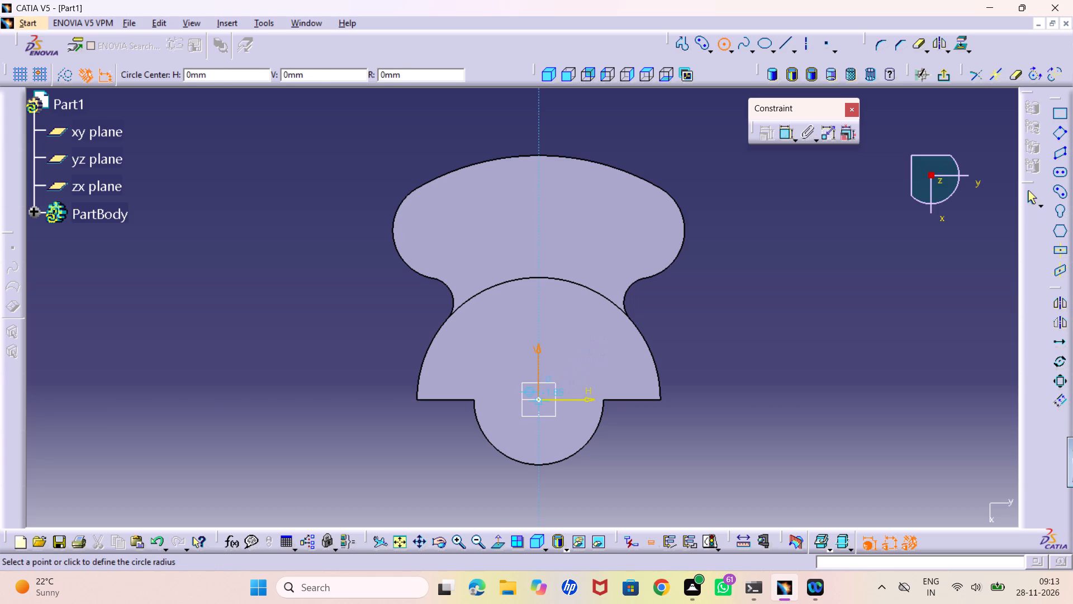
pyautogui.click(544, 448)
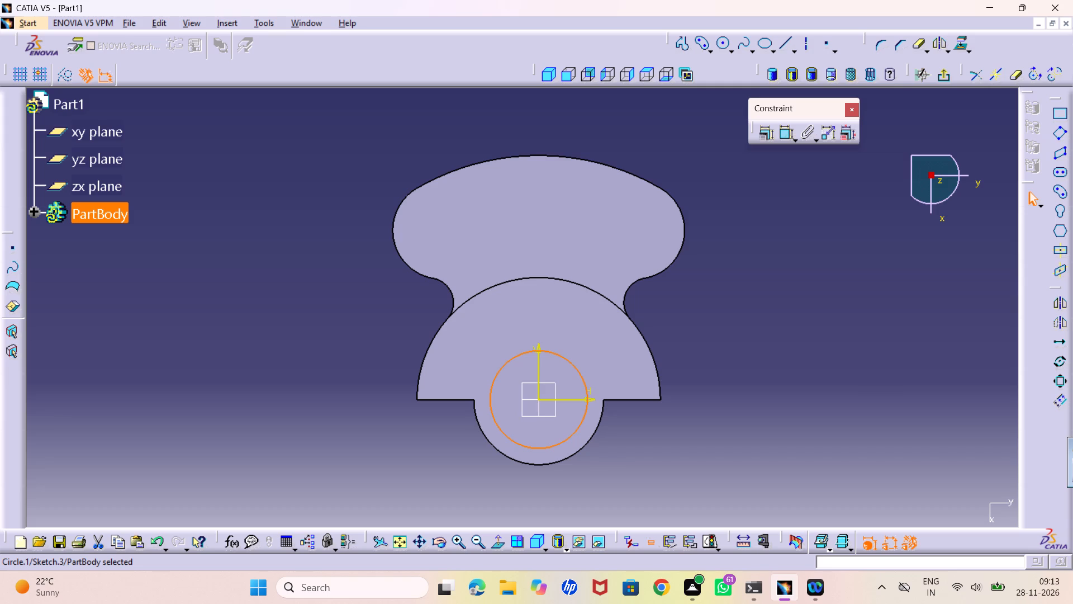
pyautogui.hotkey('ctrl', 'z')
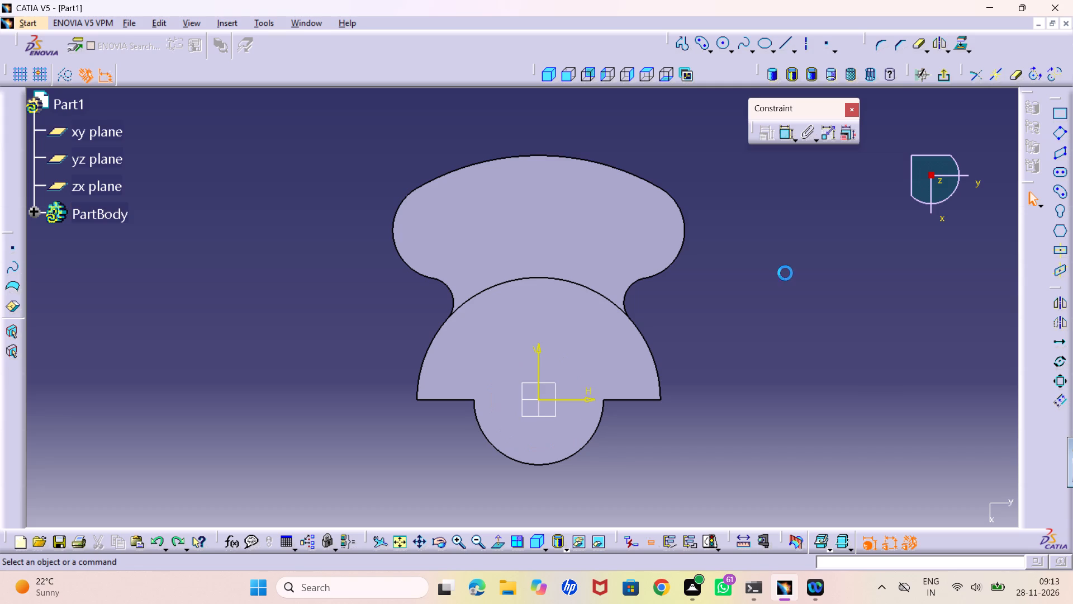
# Draw an inclined axis about 463 mm long through the origin, from beyond the upper-right lobe to below the bottom arc.
pyautogui.click(804, 44)
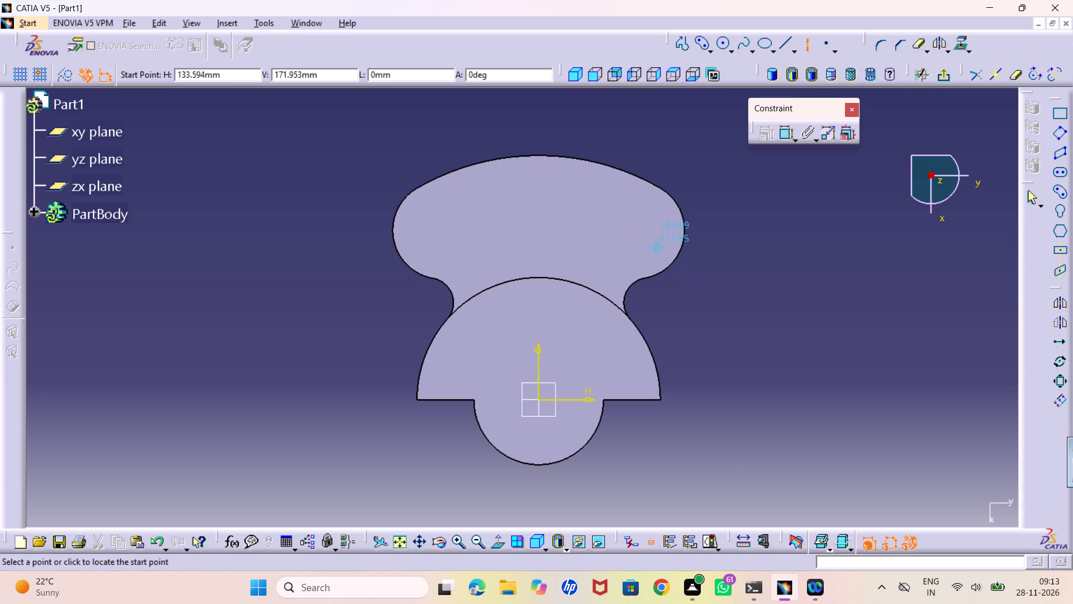
pyautogui.click(696, 154)
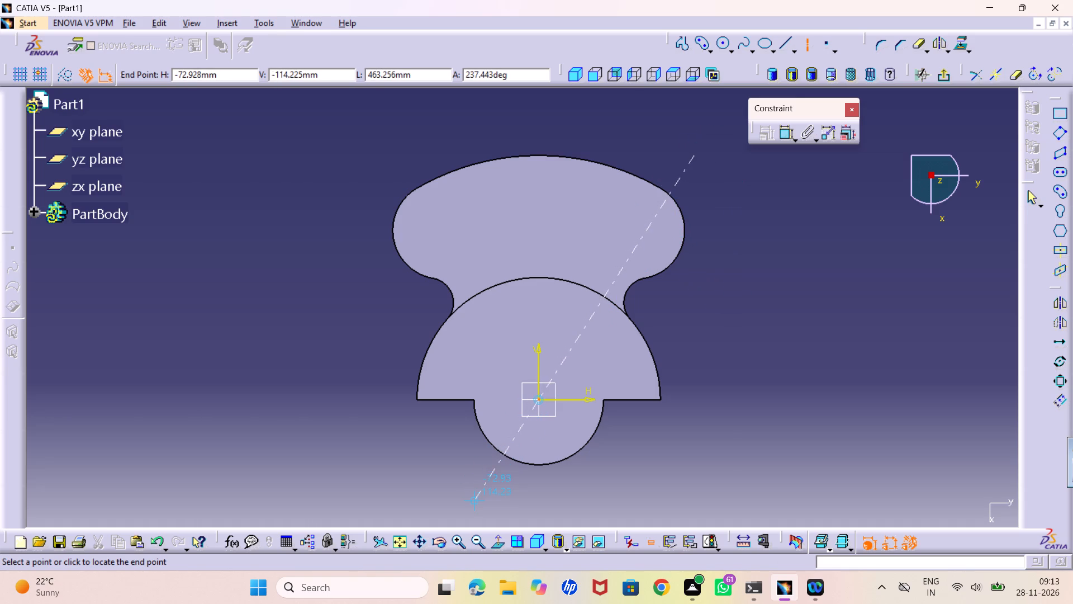
pyautogui.moveTo(476, 503); pyautogui.dragTo(490, 430, button='middle')
pyautogui.click(490, 430)
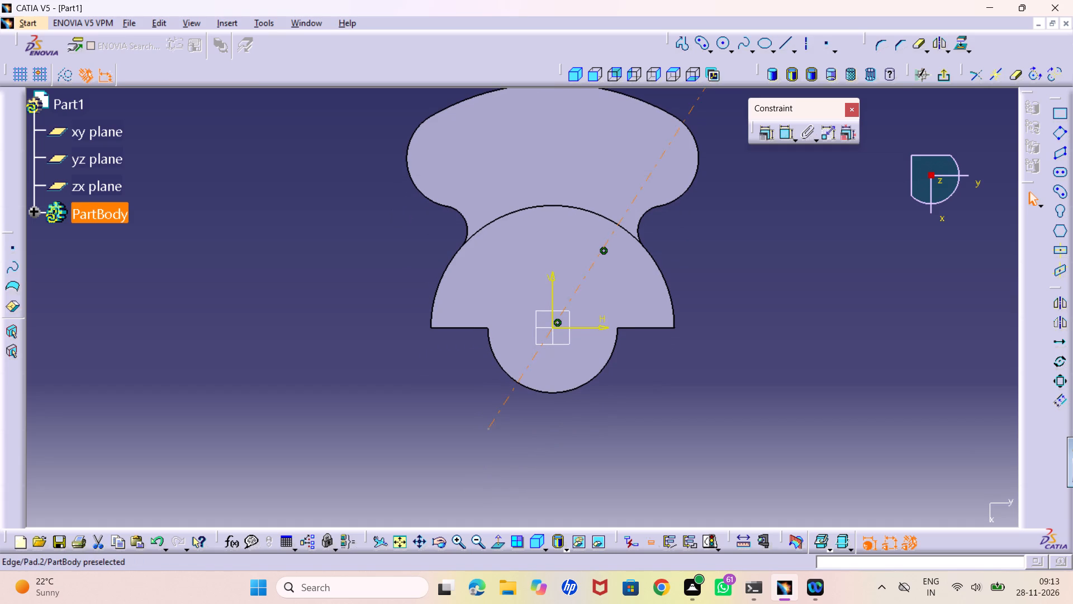
pyautogui.click(658, 369)
# Constrain the angle between the inclined axis and the sketch's V axis to 30 degrees.
pyautogui.moveTo(683, 253); pyautogui.dragTo(657, 324, button='middle')
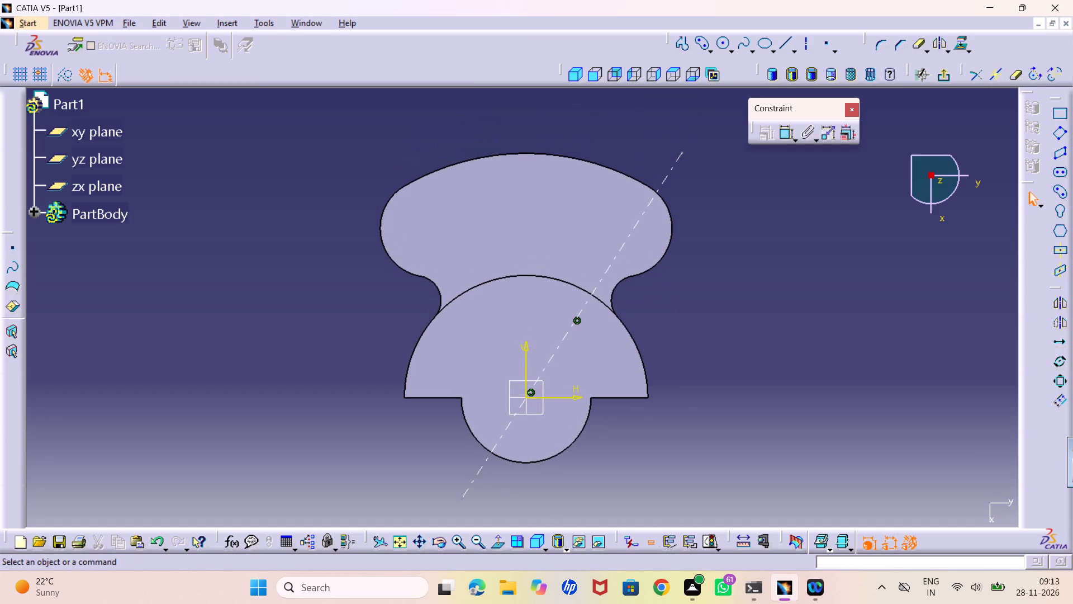
pyautogui.click(784, 123)
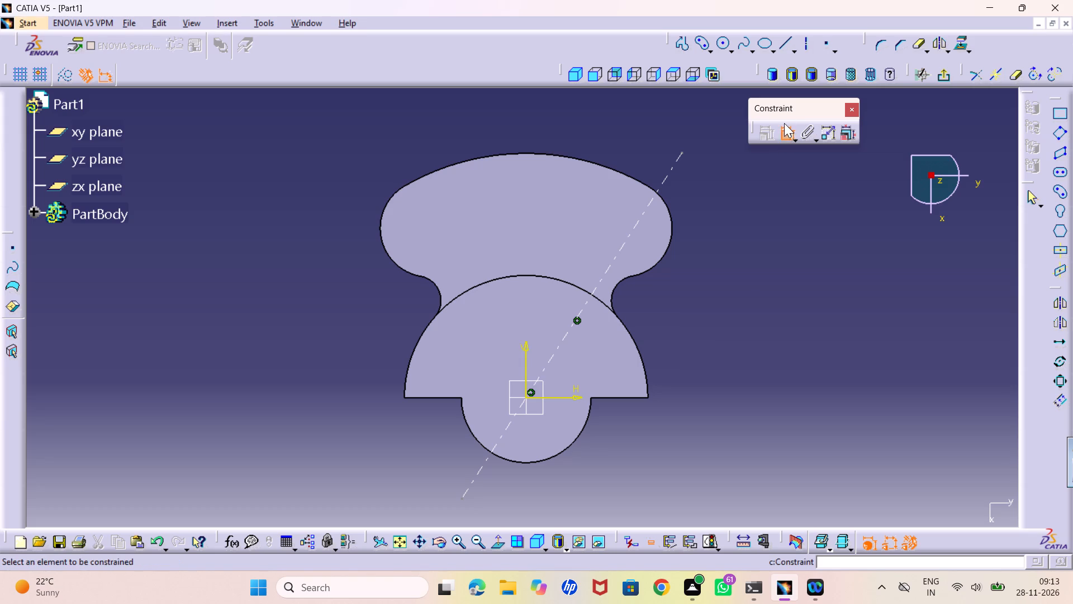
pyautogui.click(525, 352)
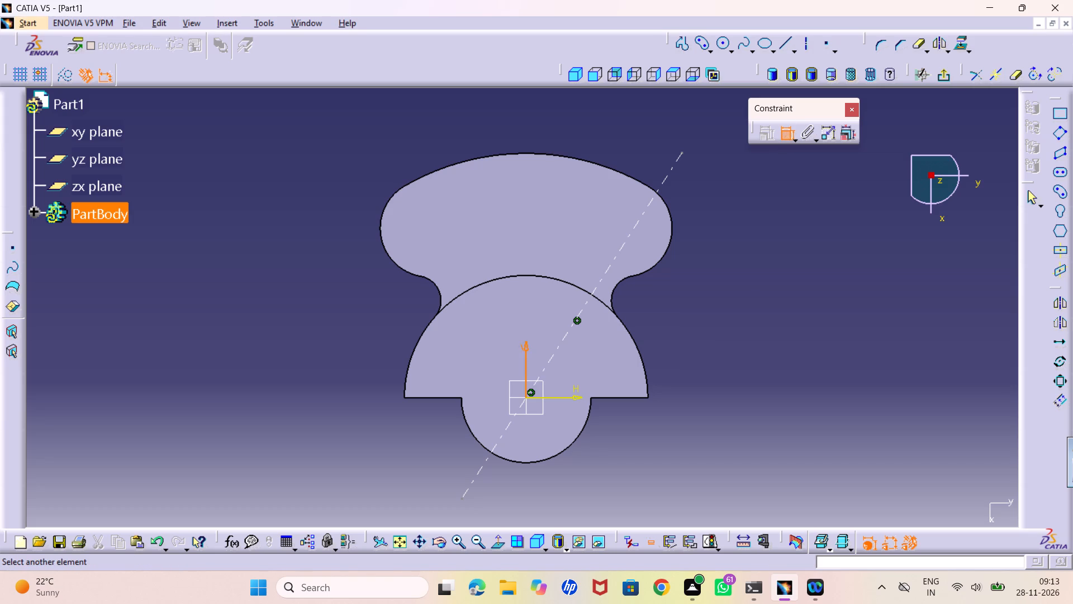
pyautogui.click(552, 353)
pyautogui.click(539, 352)
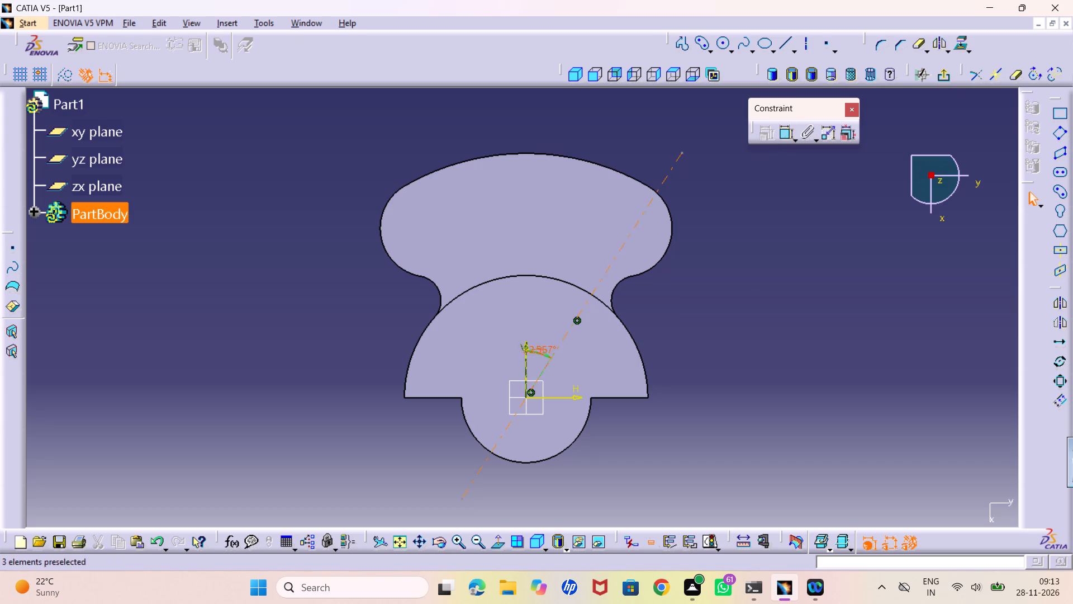
pyautogui.doubleClick(538, 350)
pyautogui.write('30')
pyautogui.press('Return')
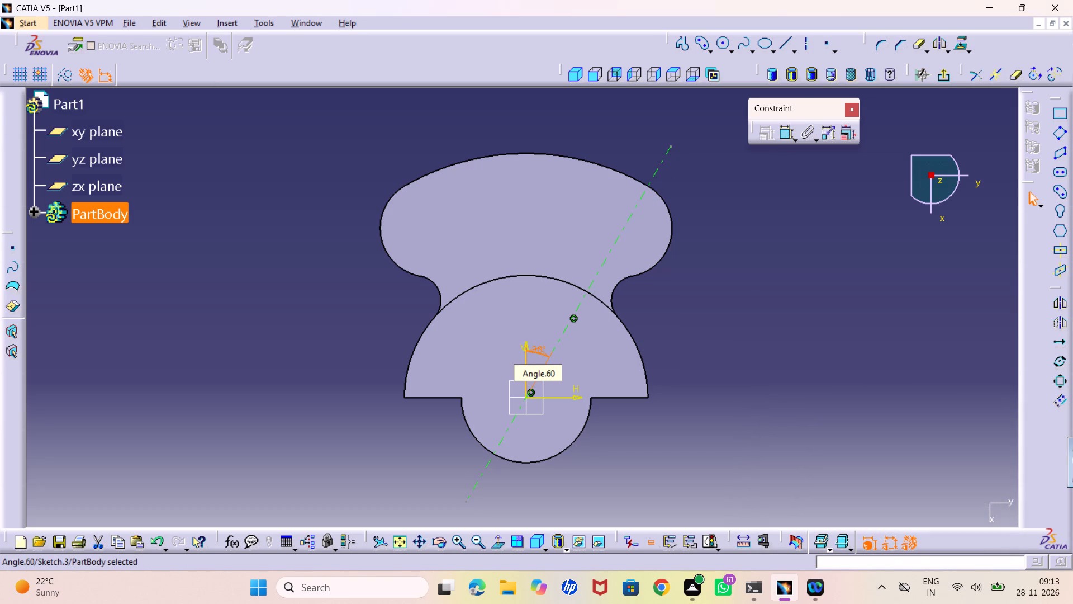
pyautogui.click(728, 353)
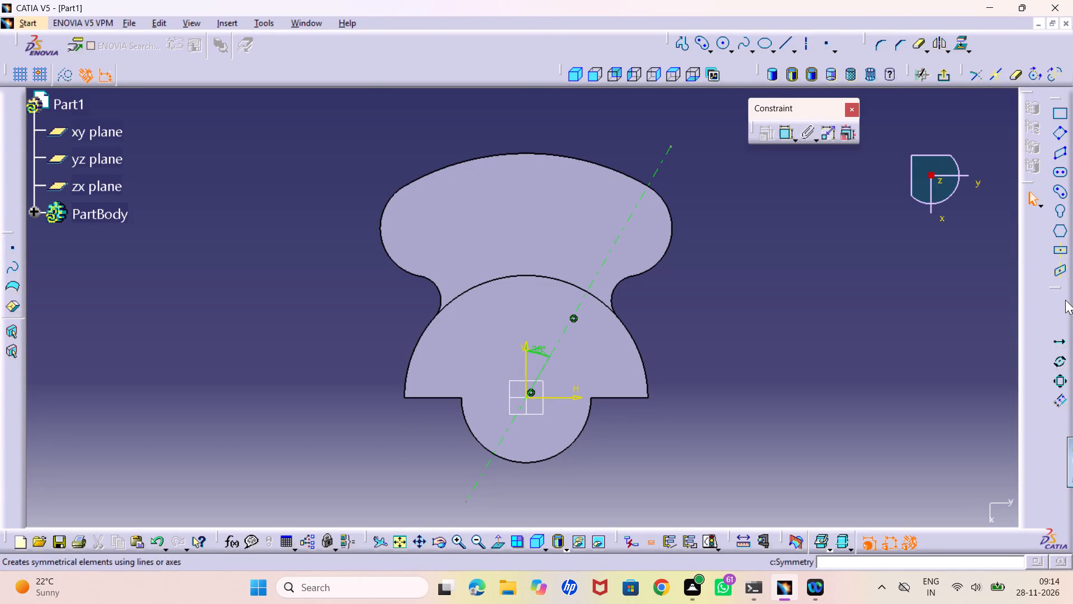
# Mirror the inclined axis about the sketch's V axis.
pyautogui.click(1063, 297)
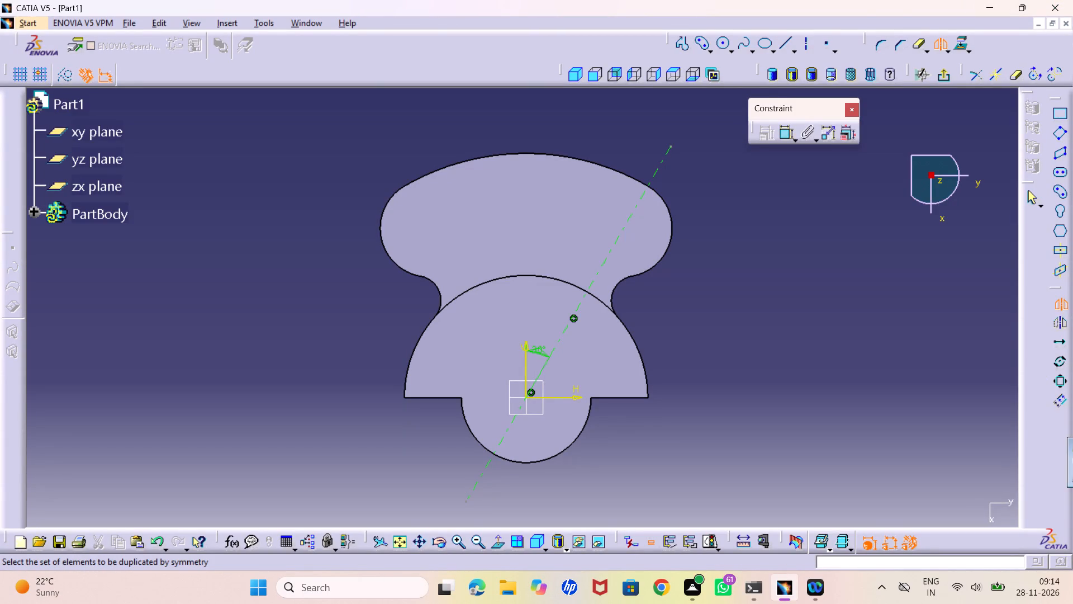
pyautogui.click(654, 169)
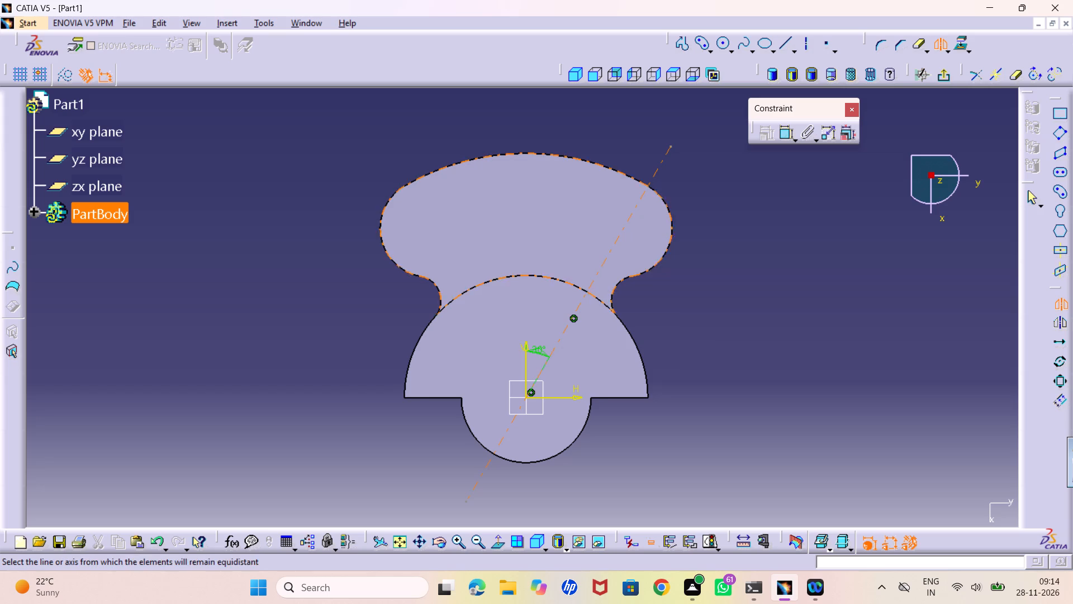
pyautogui.click(529, 353)
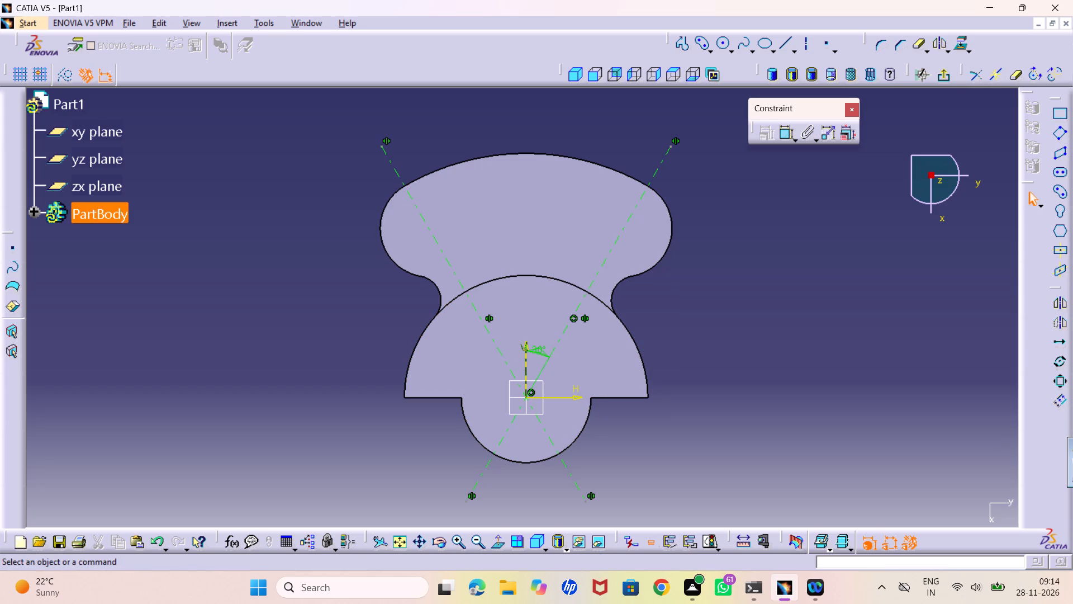
pyautogui.click(744, 243)
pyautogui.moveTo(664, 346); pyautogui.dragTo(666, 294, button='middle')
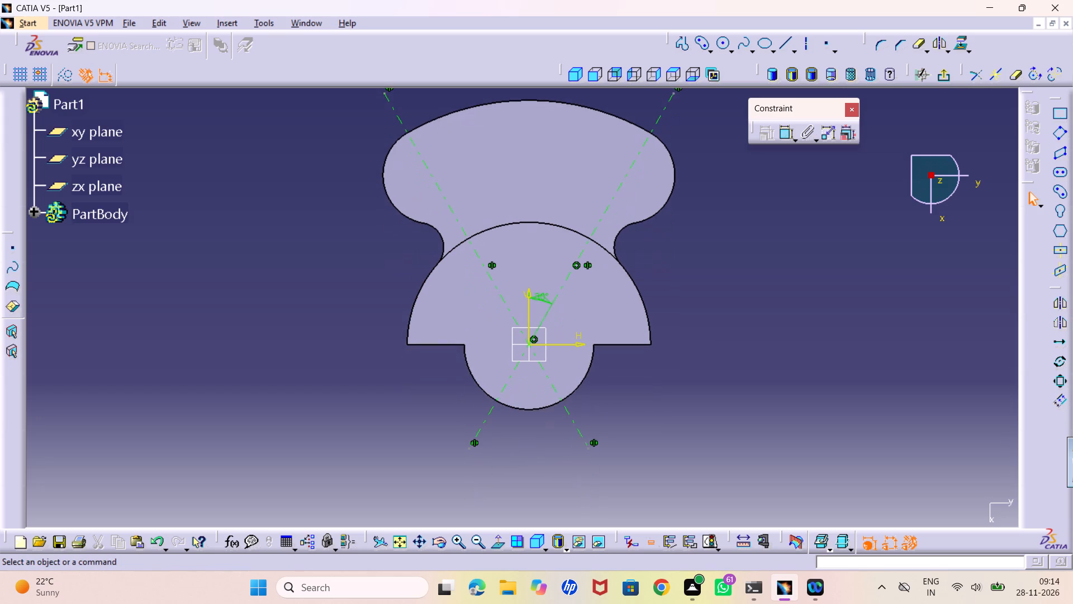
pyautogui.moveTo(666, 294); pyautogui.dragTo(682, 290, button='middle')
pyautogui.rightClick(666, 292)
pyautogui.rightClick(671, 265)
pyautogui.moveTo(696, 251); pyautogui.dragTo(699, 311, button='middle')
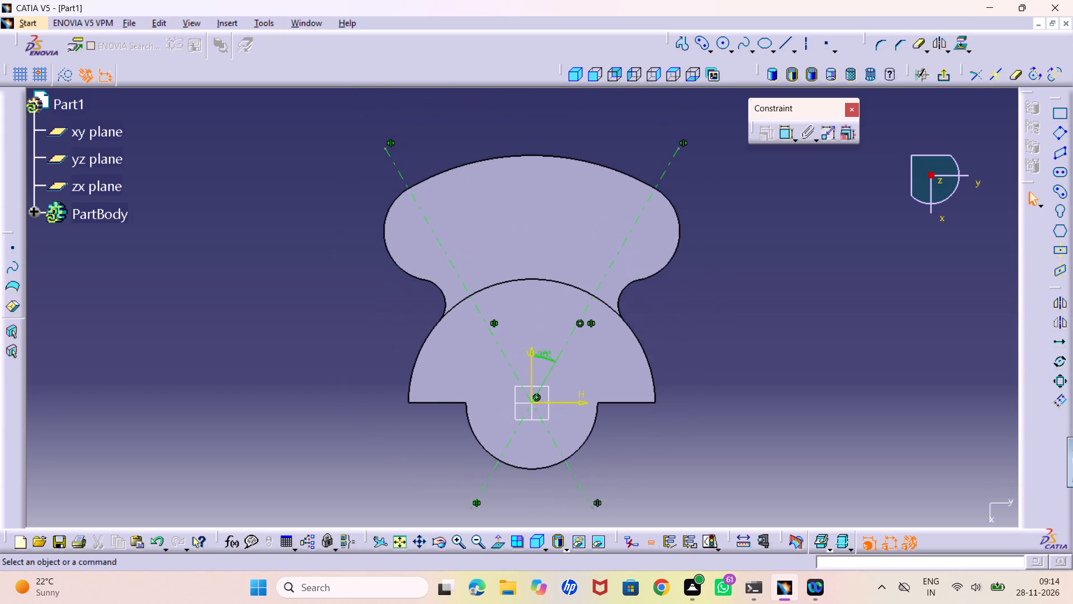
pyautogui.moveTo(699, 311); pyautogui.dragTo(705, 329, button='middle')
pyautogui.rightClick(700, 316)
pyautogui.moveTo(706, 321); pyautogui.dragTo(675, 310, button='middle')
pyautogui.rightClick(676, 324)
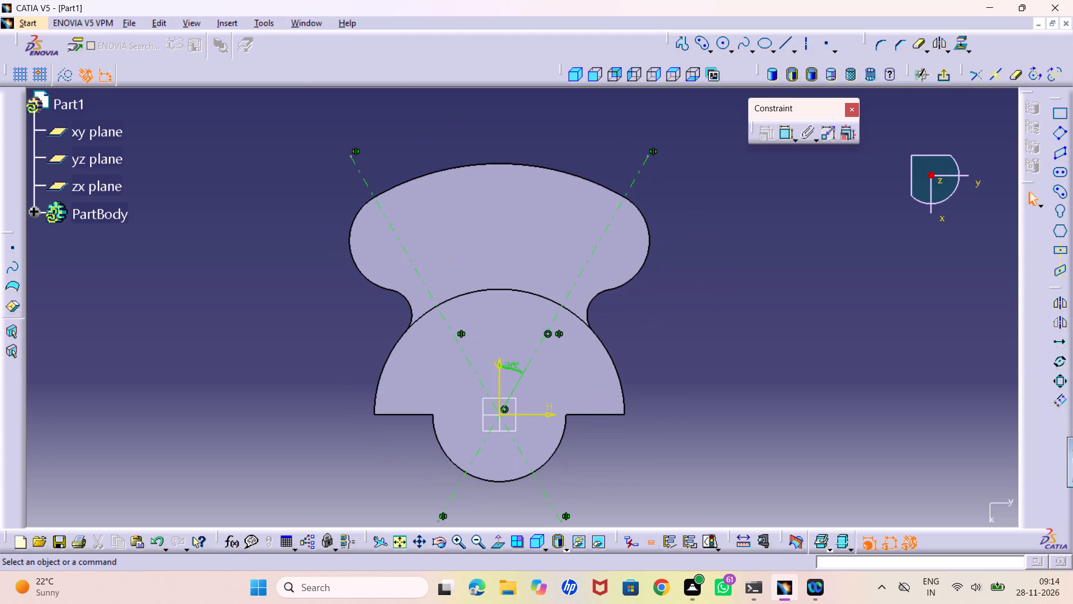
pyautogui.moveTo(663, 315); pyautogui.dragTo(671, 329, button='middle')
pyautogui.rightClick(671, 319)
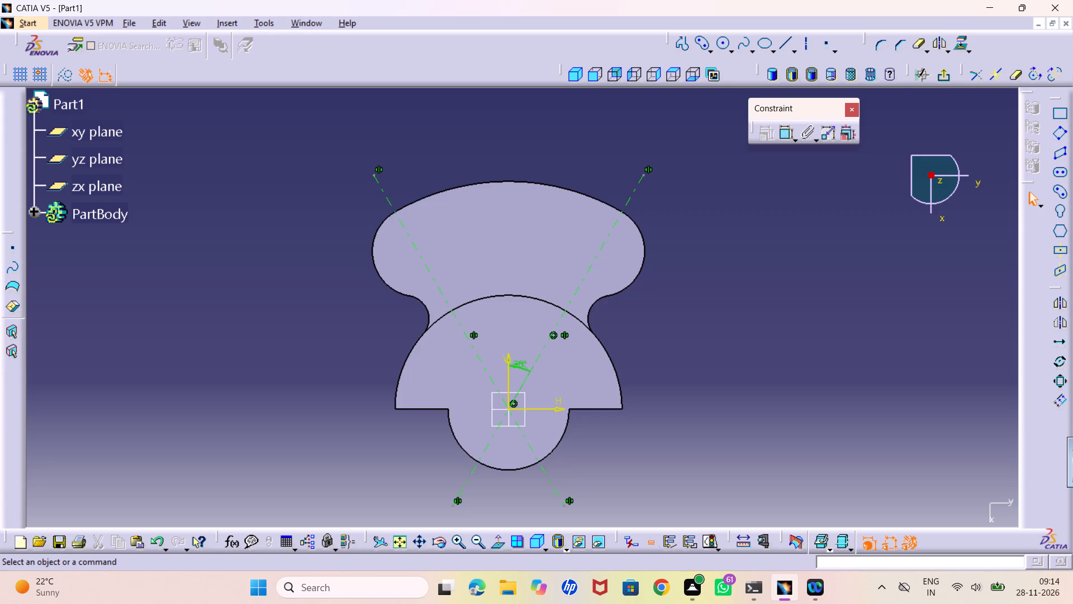
# Sketch a circle centred on the origin with a radius of about 229 mm.
pyautogui.click(722, 41)
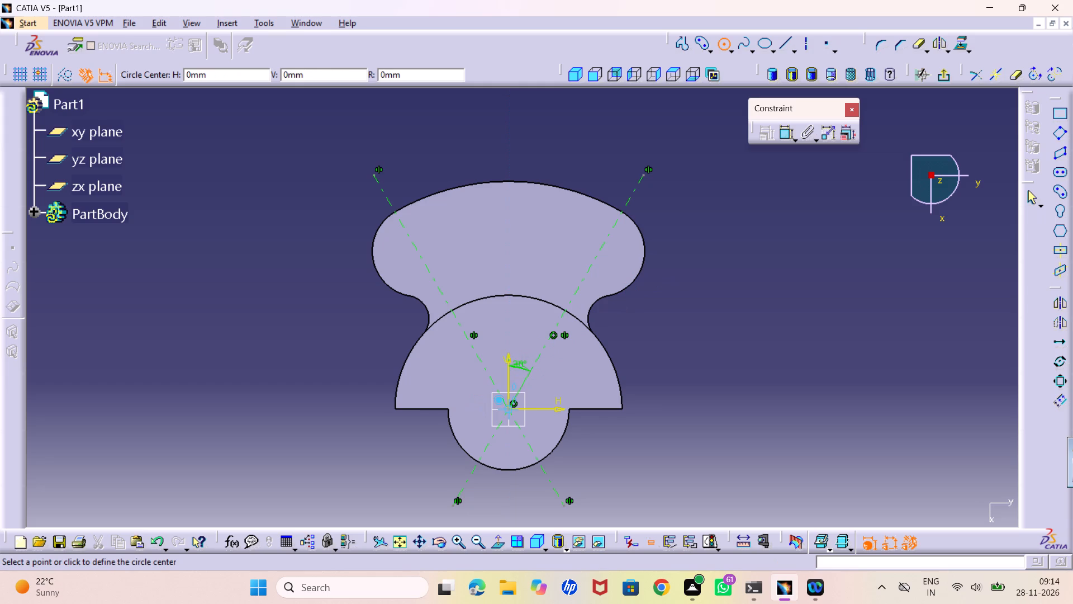
pyautogui.click(511, 409)
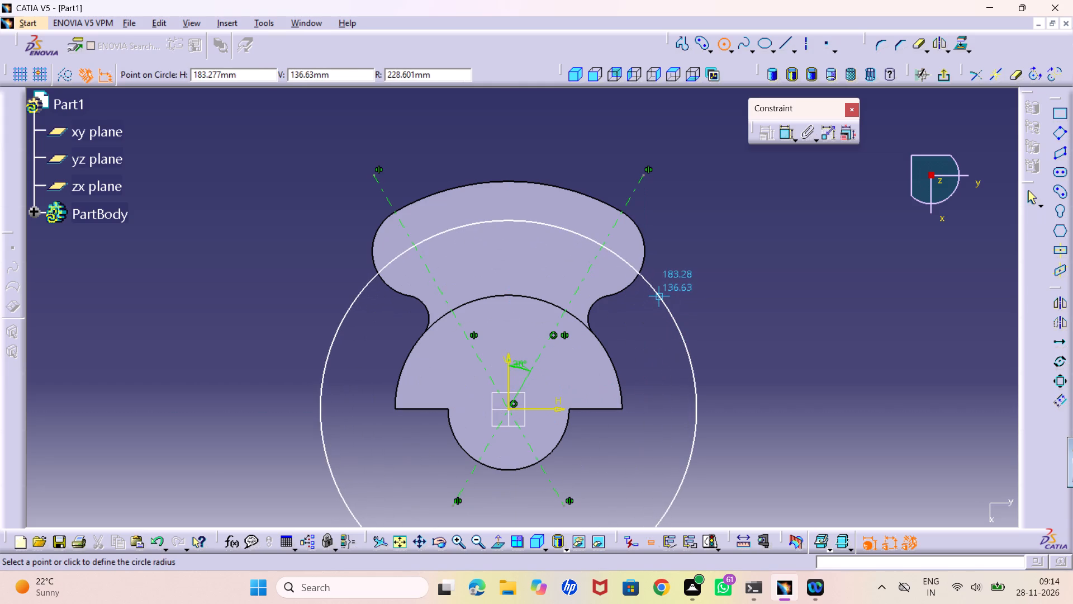
pyautogui.click(658, 297)
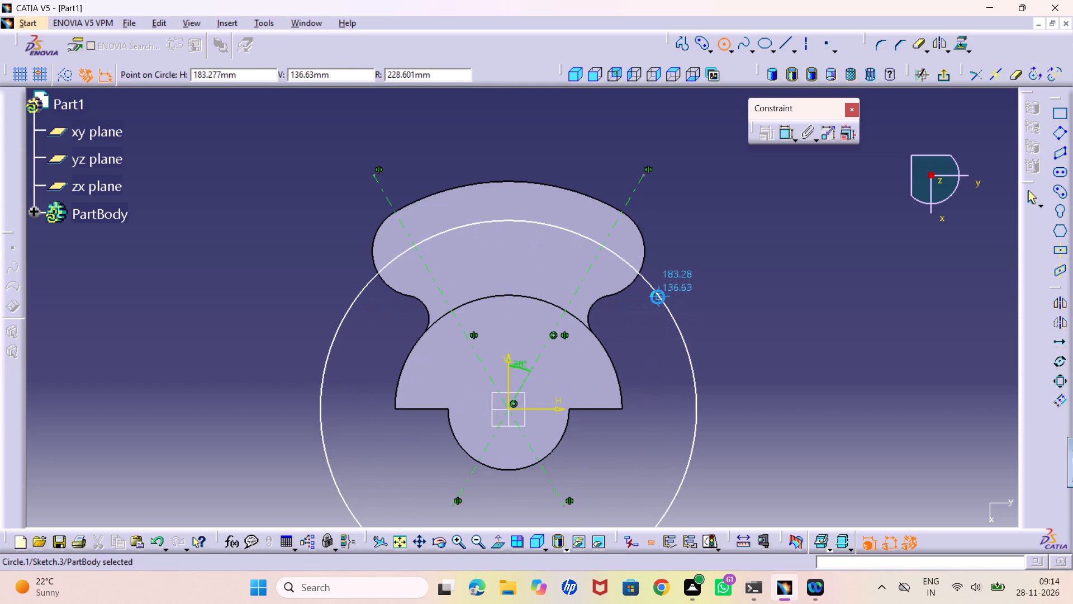
pyautogui.click(797, 356)
# Dimension the origin-centred circle and set its diameter to 442 mm.
pyautogui.moveTo(761, 330); pyautogui.dragTo(775, 374, button='middle')
pyautogui.rightClick(761, 330)
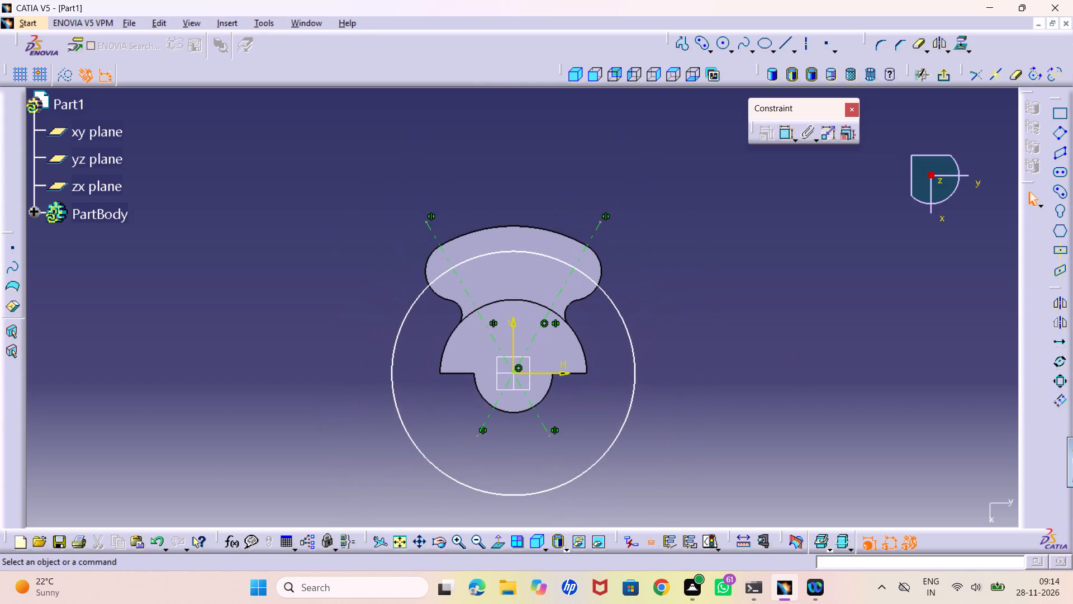
pyautogui.moveTo(734, 404); pyautogui.dragTo(720, 364, button='middle')
pyautogui.rightClick(720, 377)
pyautogui.moveTo(722, 377); pyautogui.dragTo(717, 368, button='middle')
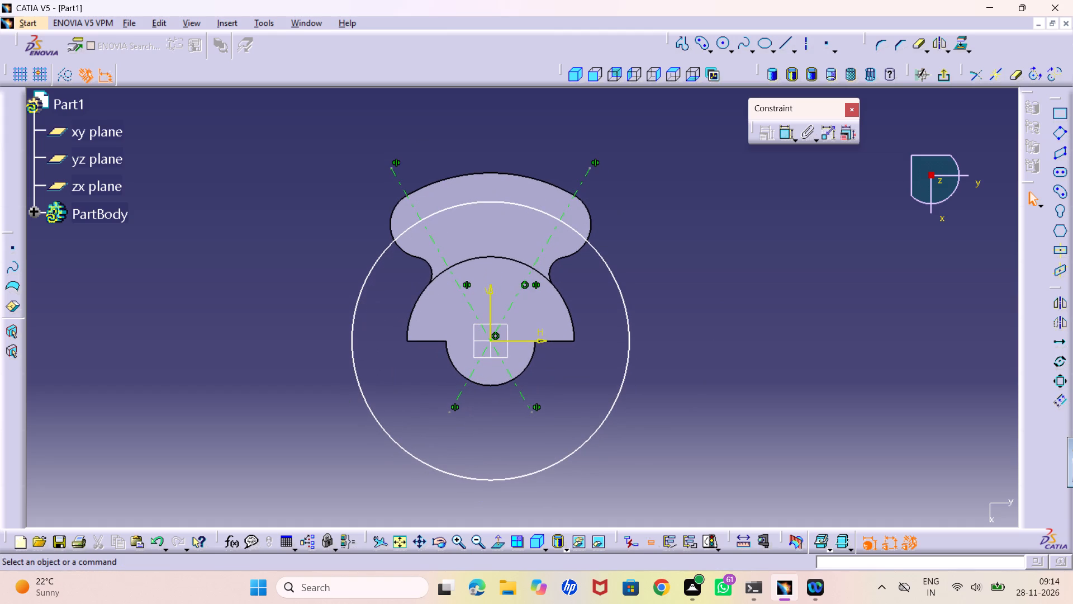
pyautogui.doubleClick(784, 129)
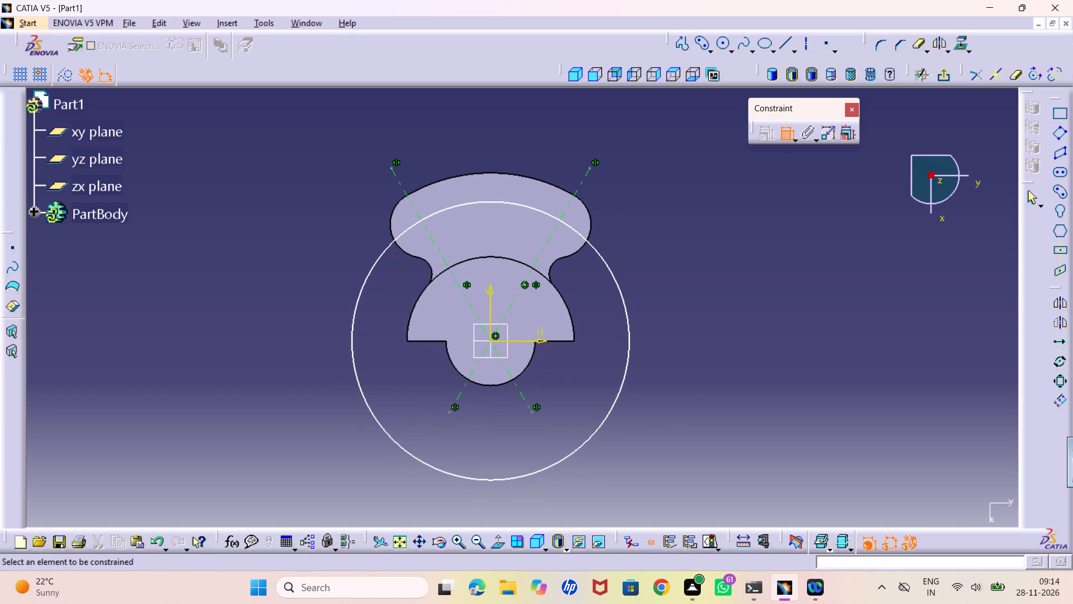
pyautogui.click(622, 292)
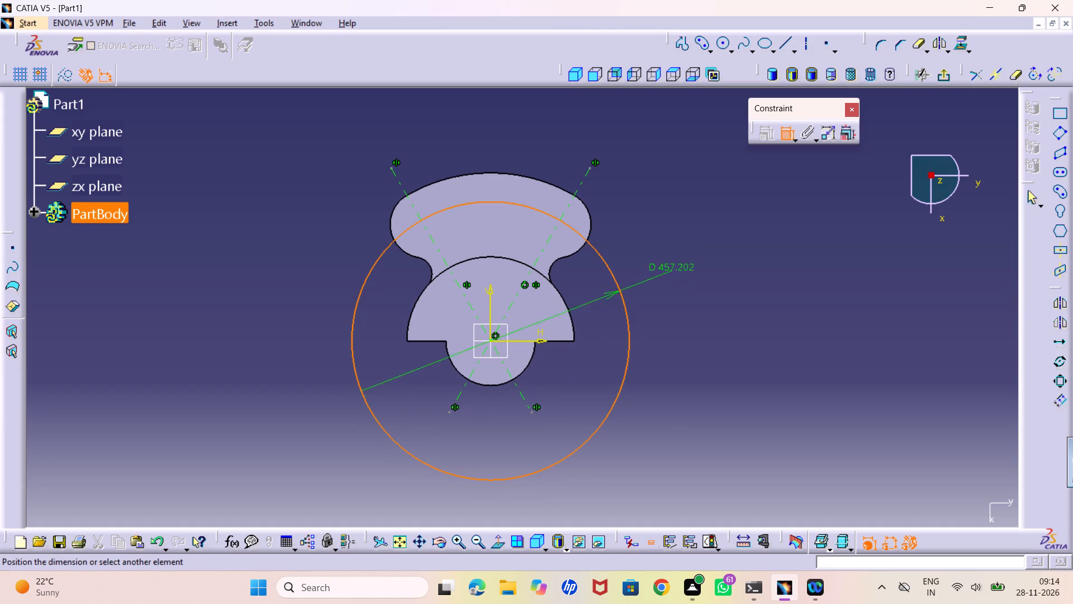
pyautogui.click(671, 257)
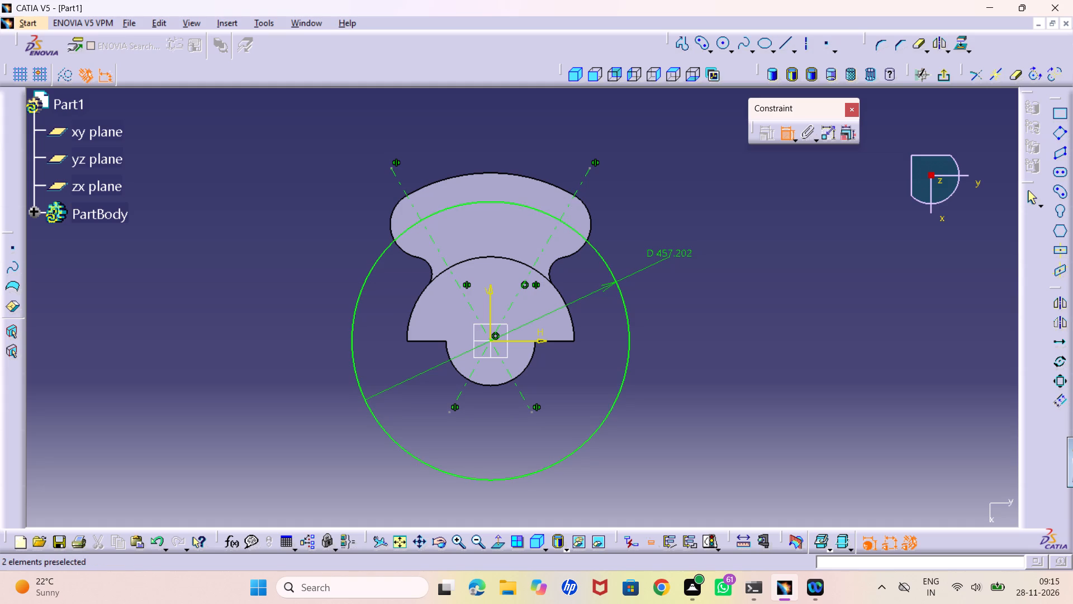
pyautogui.doubleClick(664, 251)
pyautogui.write('44')
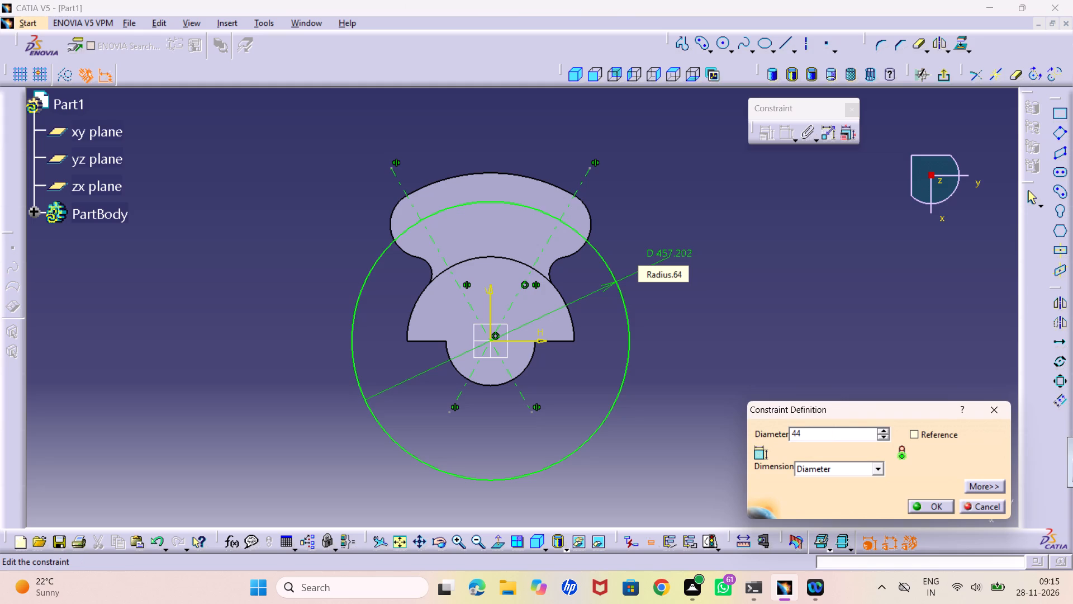
pyautogui.press('2')
pyautogui.press('Return')
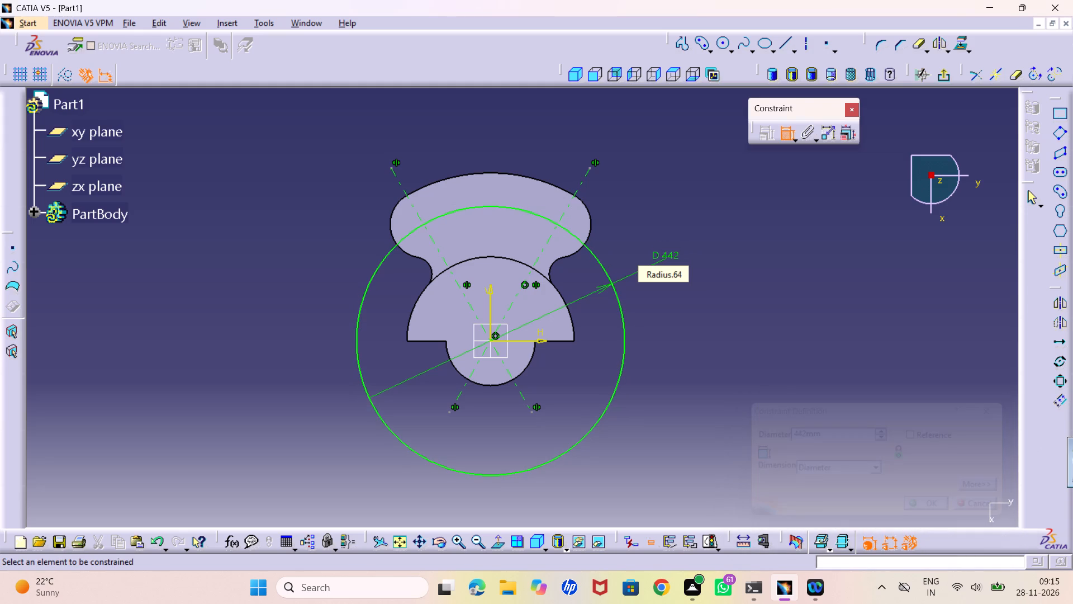
pyautogui.click(691, 325)
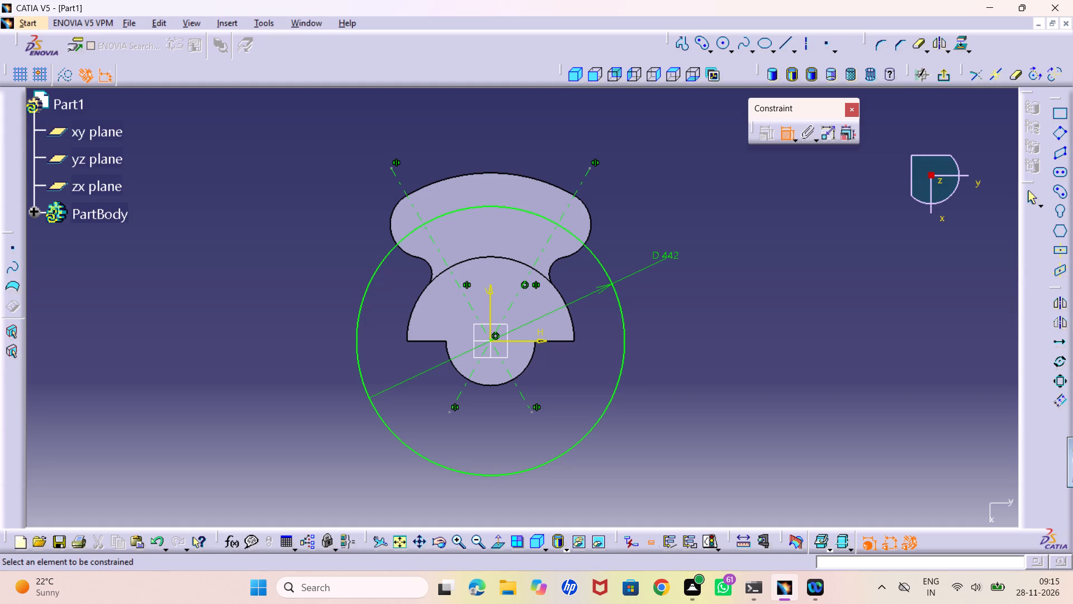
pyautogui.moveTo(665, 176); pyautogui.dragTo(677, 205, button='middle')
pyautogui.rightClick(664, 176)
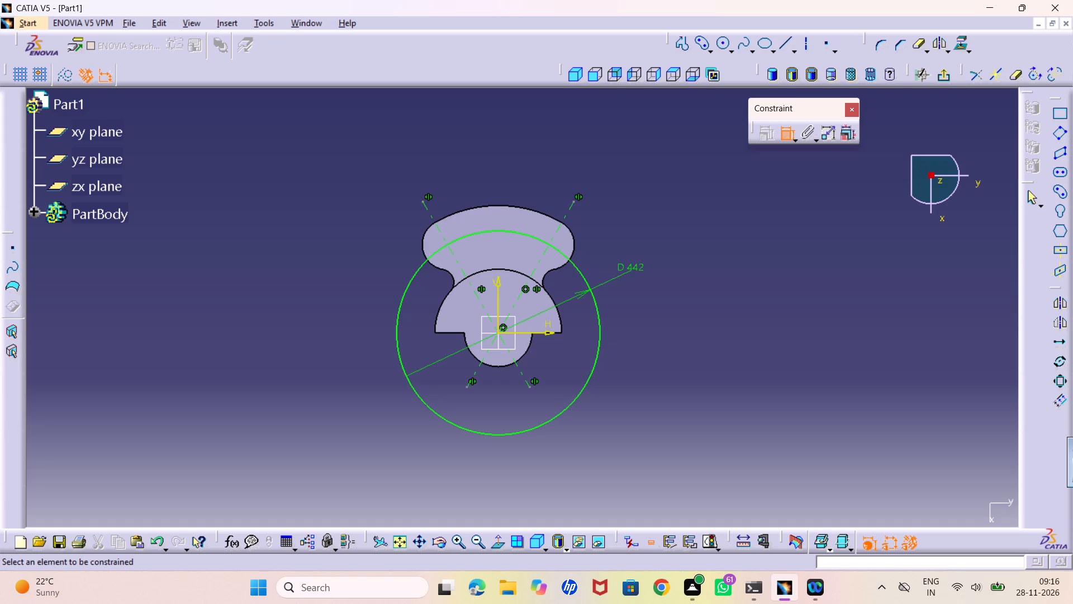
pyautogui.moveTo(690, 312); pyautogui.dragTo(701, 234, button='middle')
pyautogui.rightClick(690, 312)
pyautogui.click(784, 131)
# Sketch a cylindrical elongated hole centred on the origin, along the 442 mm circle between the two inclined axes, with end radius about 32 mm.
pyautogui.moveTo(737, 183); pyautogui.dragTo(738, 183, button='middle')
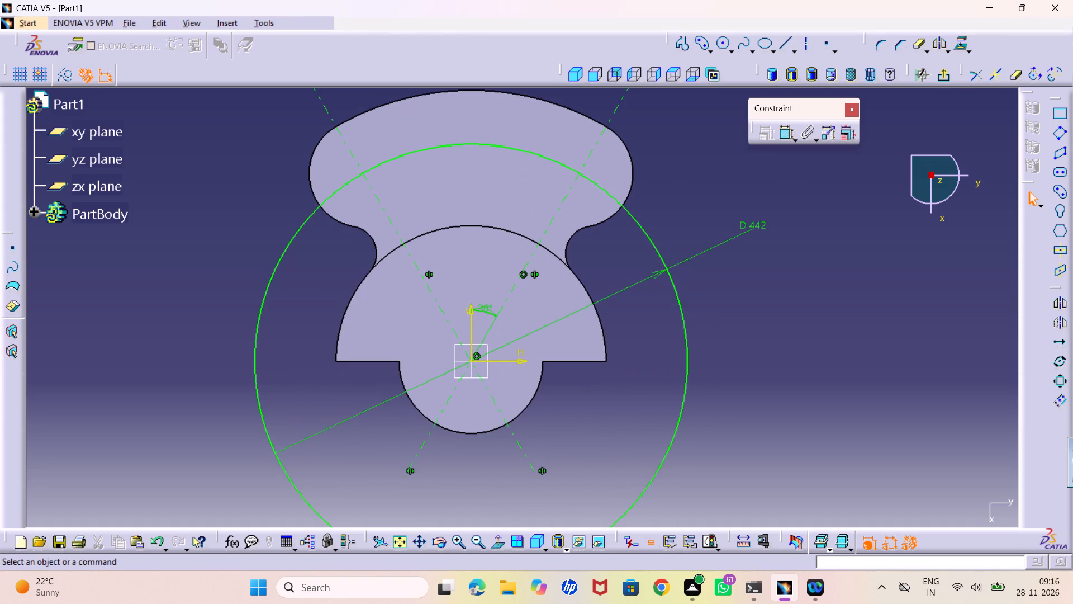
pyautogui.moveTo(738, 183); pyautogui.dragTo(754, 205, button='middle')
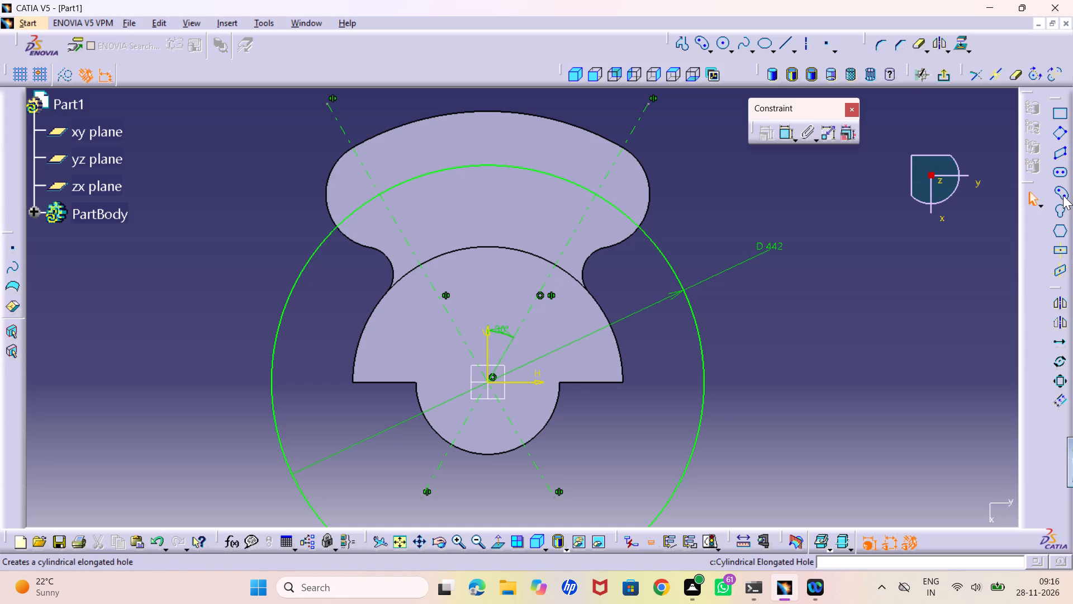
pyautogui.click(1063, 195)
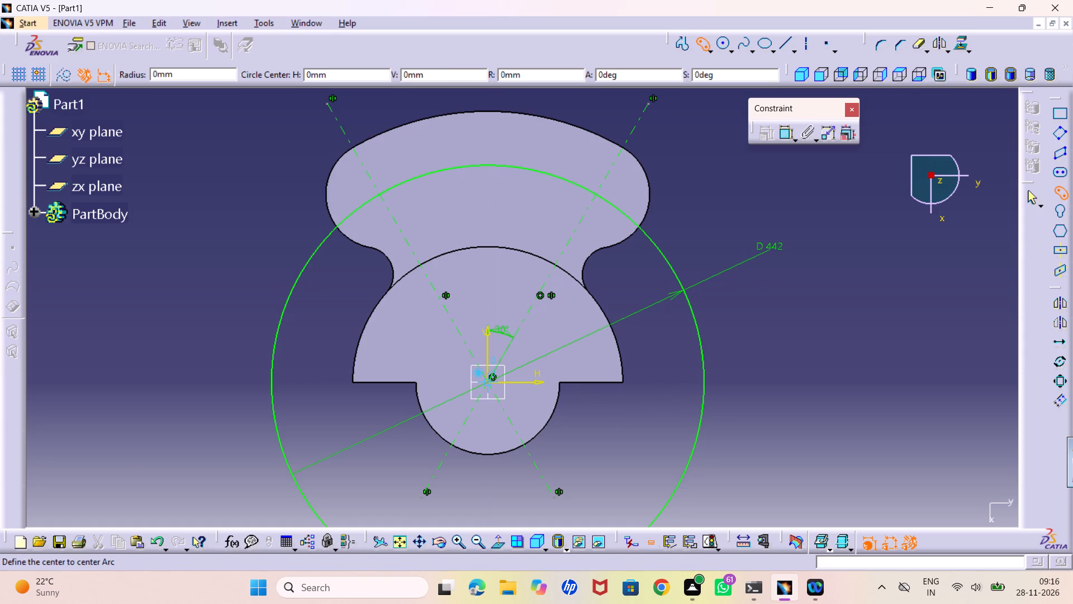
pyautogui.click(488, 384)
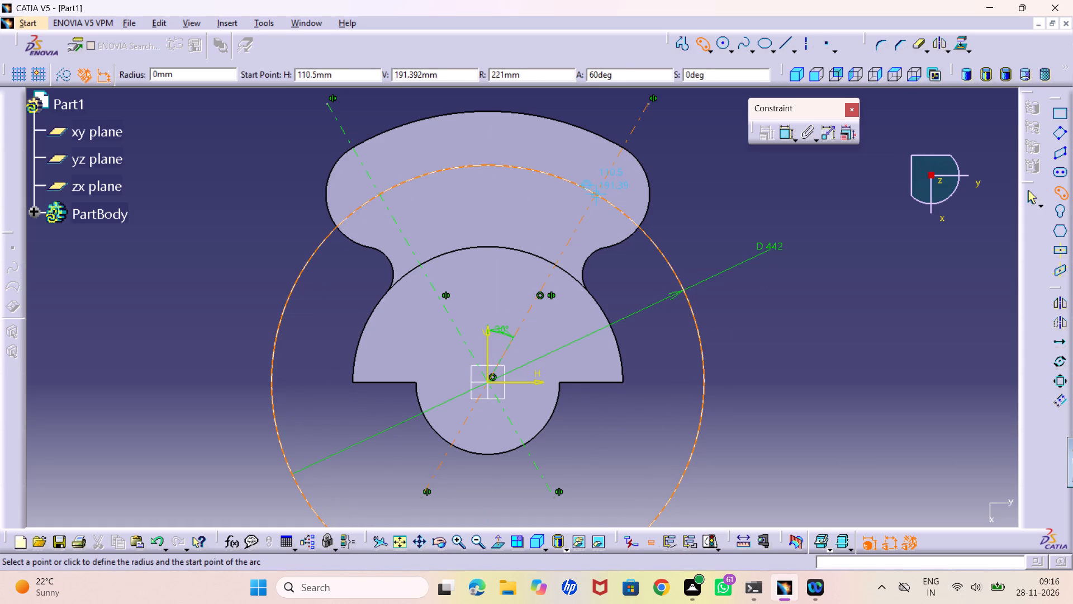
pyautogui.click(595, 196)
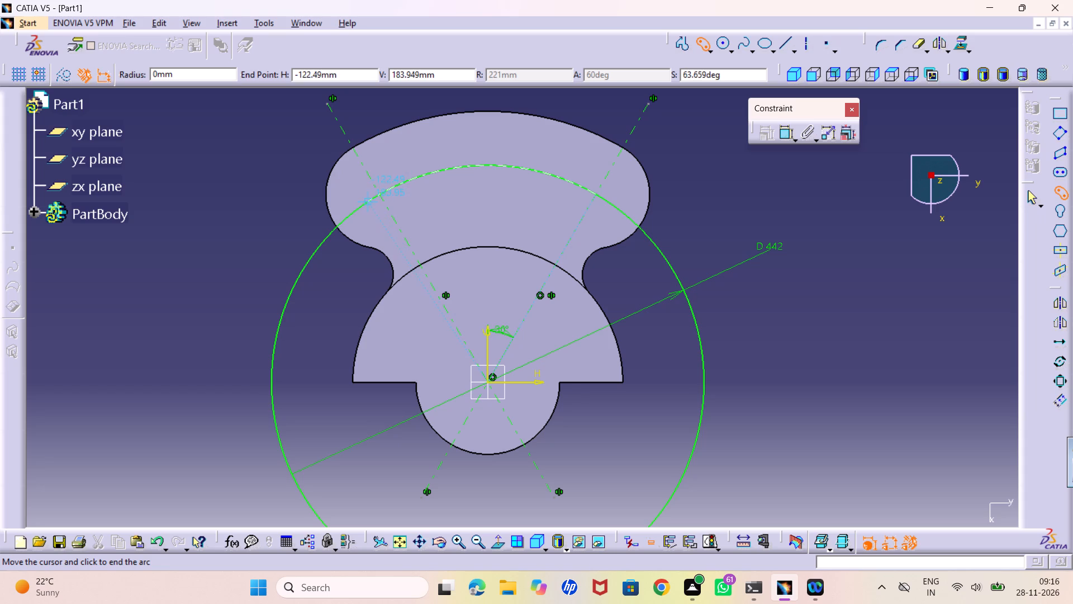
pyautogui.click(381, 194)
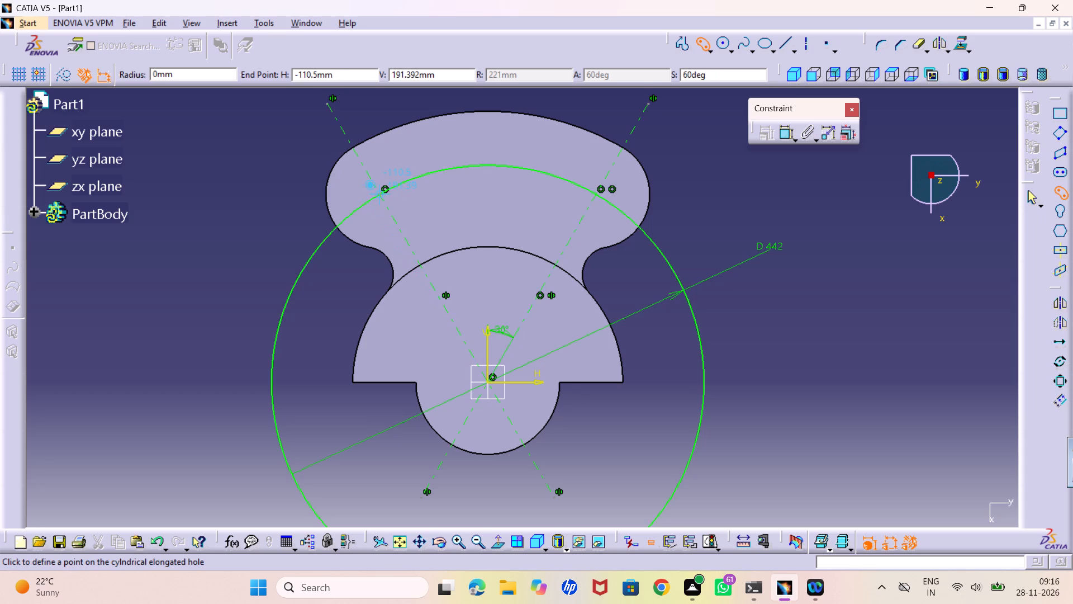
pyautogui.click(401, 150)
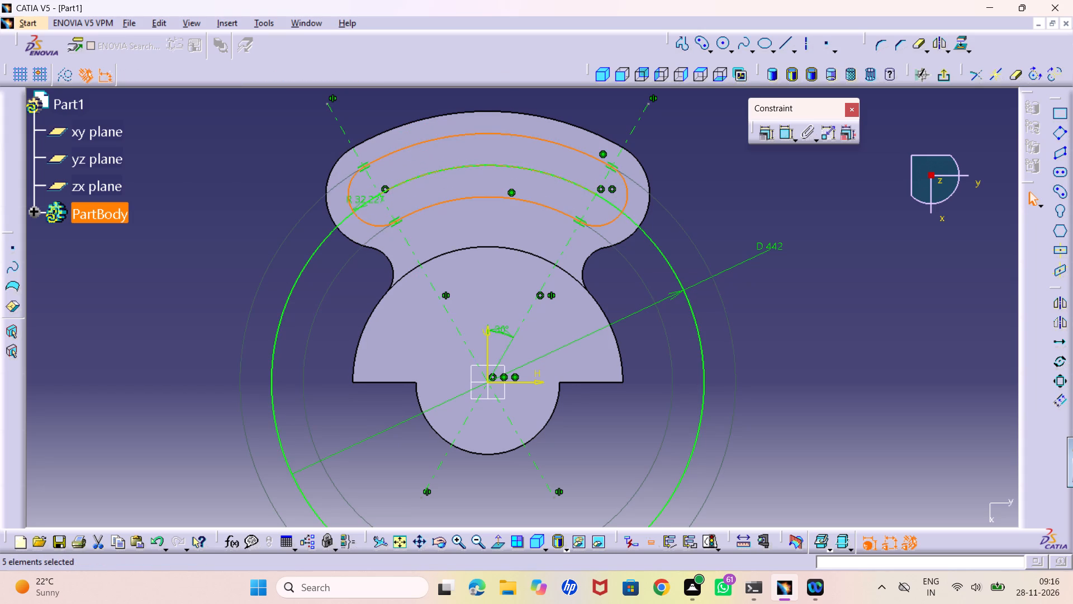
# Set the curved slot's end radius to 28 mm and place its dimension outside the part.
pyautogui.click(719, 162)
pyautogui.doubleClick(780, 129)
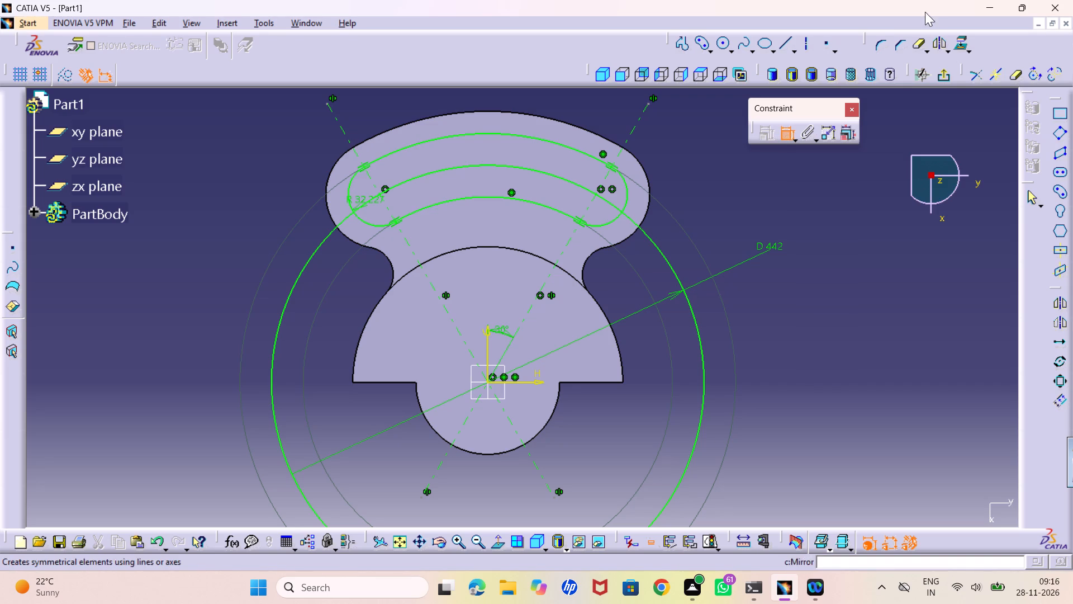
pyautogui.moveTo(358, 196); pyautogui.dragTo(357, 195)
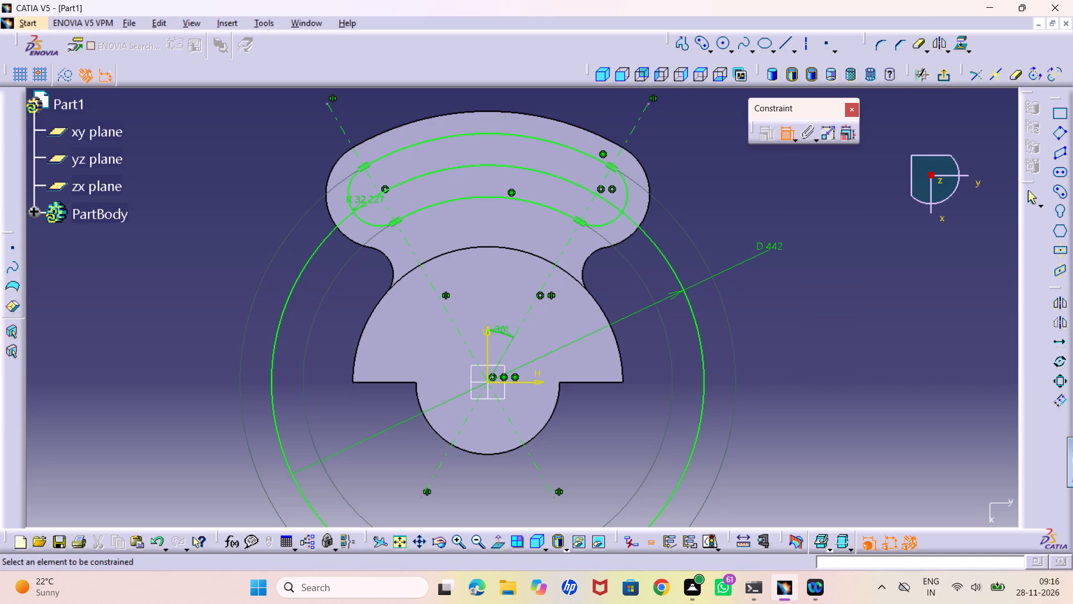
pyautogui.moveTo(357, 195); pyautogui.dragTo(240, 210)
pyautogui.doubleClick(275, 252)
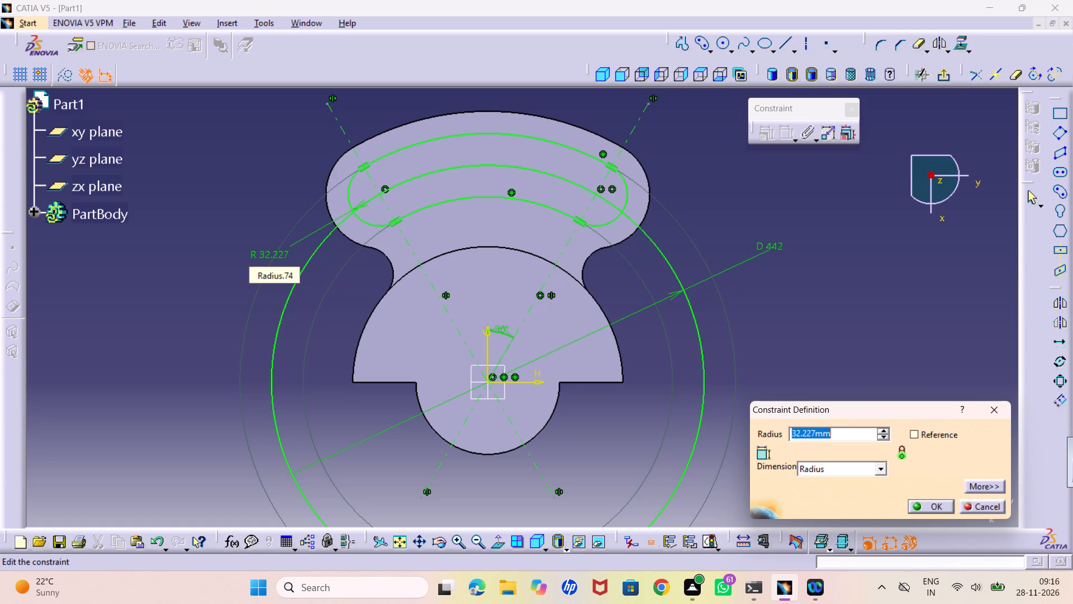
pyautogui.write('28')
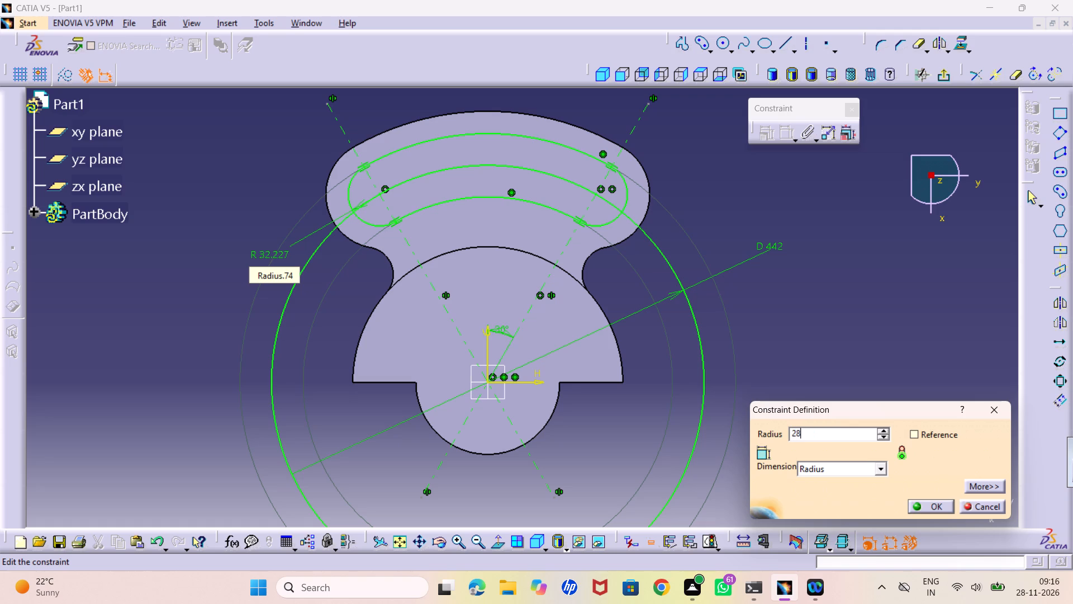
pyautogui.press('Return')
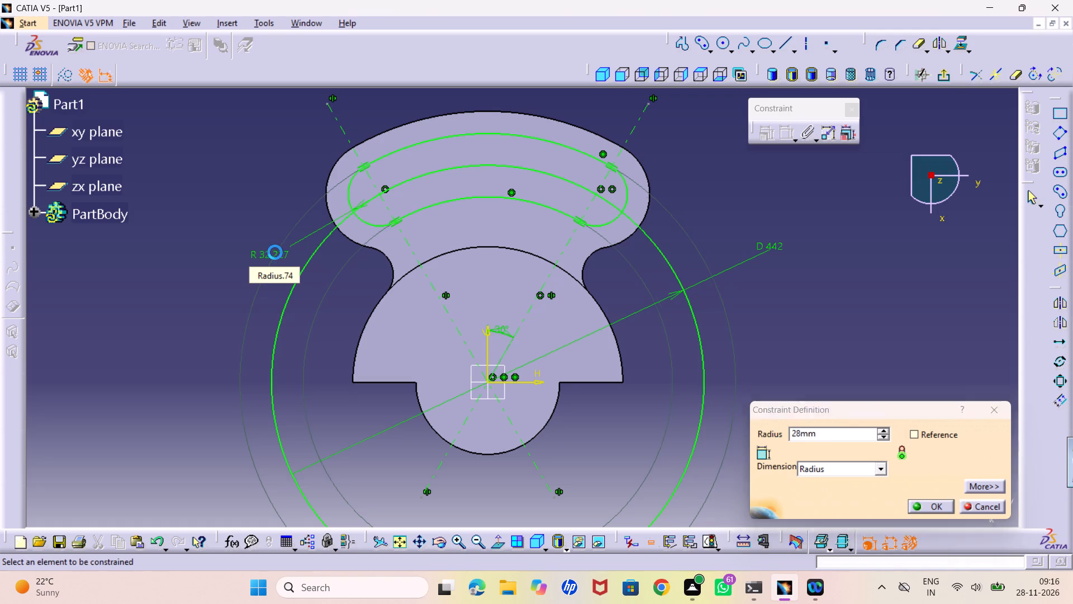
pyautogui.click(232, 213)
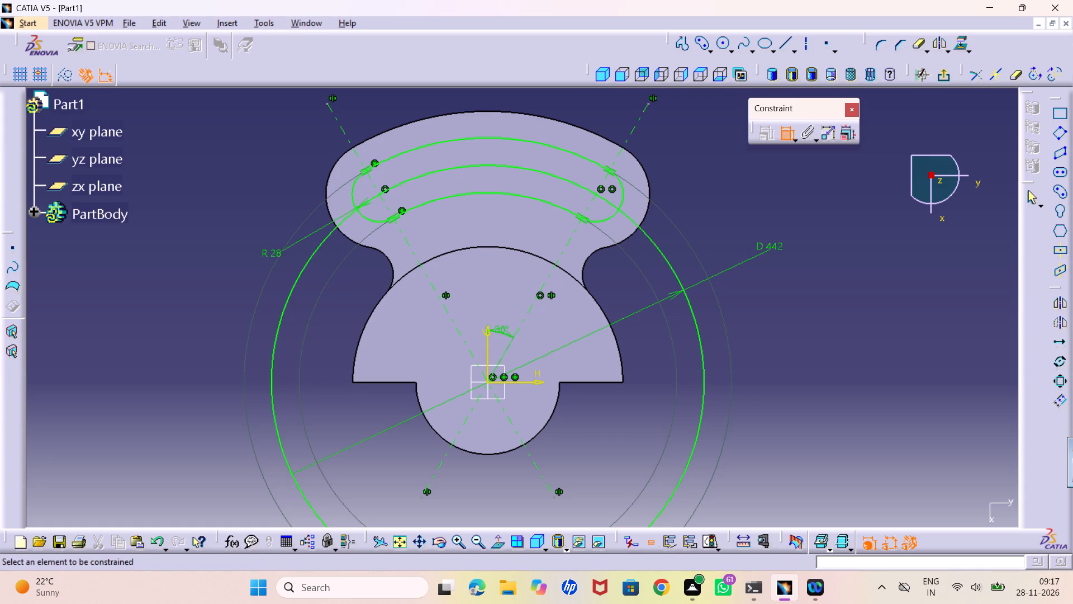
# Sketch a circle about 86 mm in diameter centred on the origin and dimension its diameter.
pyautogui.click(719, 43)
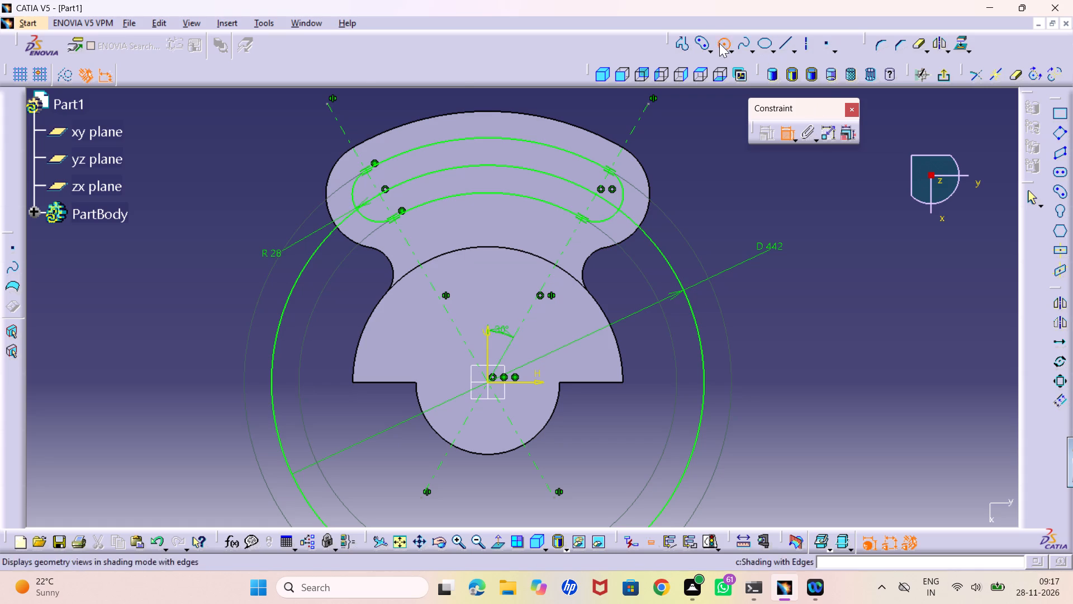
pyautogui.click(488, 383)
pyautogui.click(502, 424)
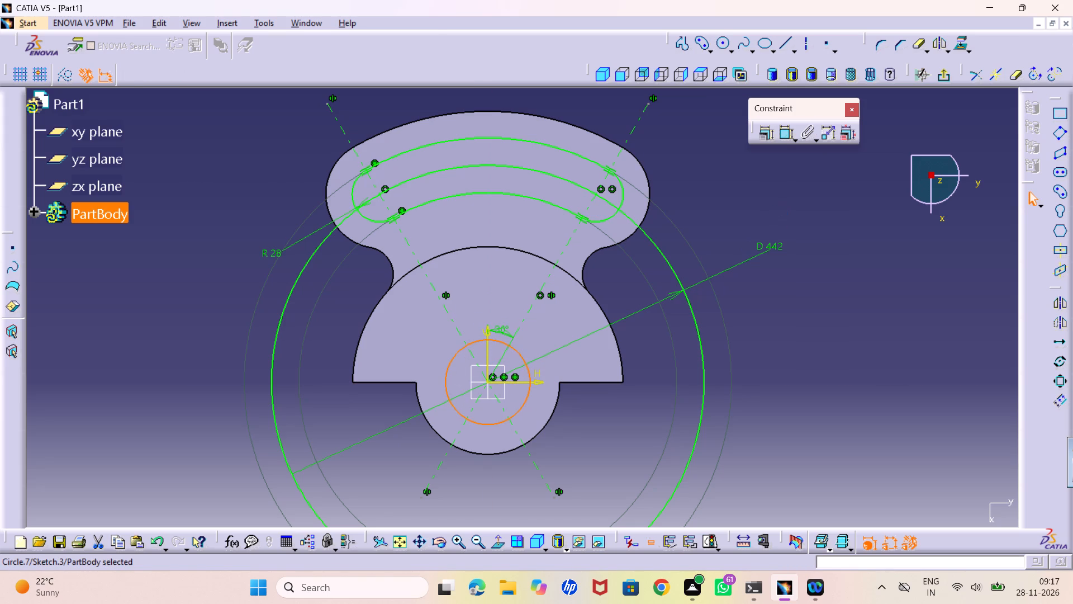
pyautogui.click(788, 133)
pyautogui.click(649, 413)
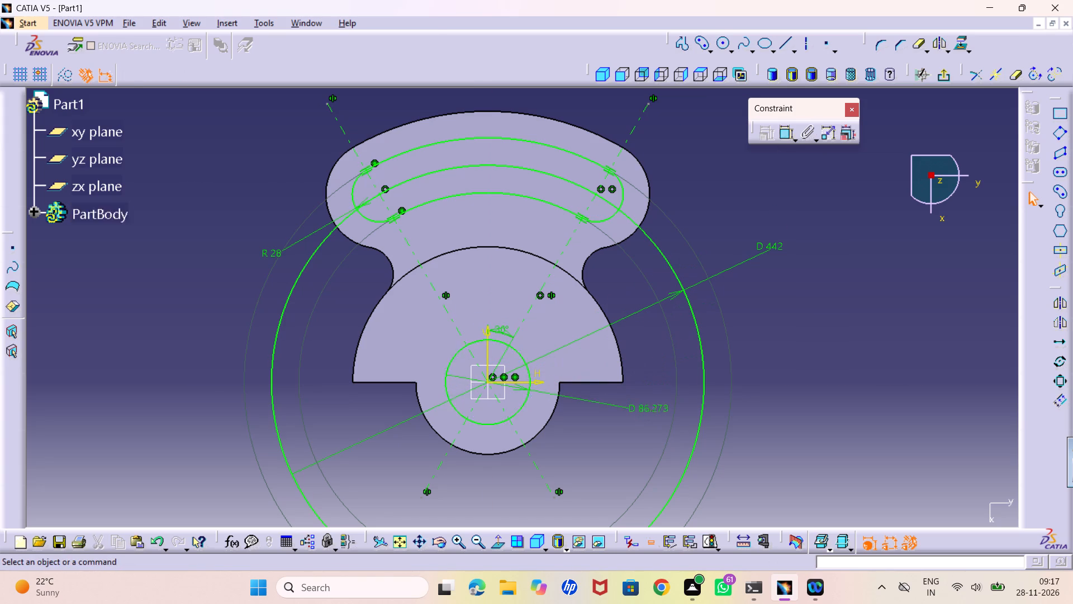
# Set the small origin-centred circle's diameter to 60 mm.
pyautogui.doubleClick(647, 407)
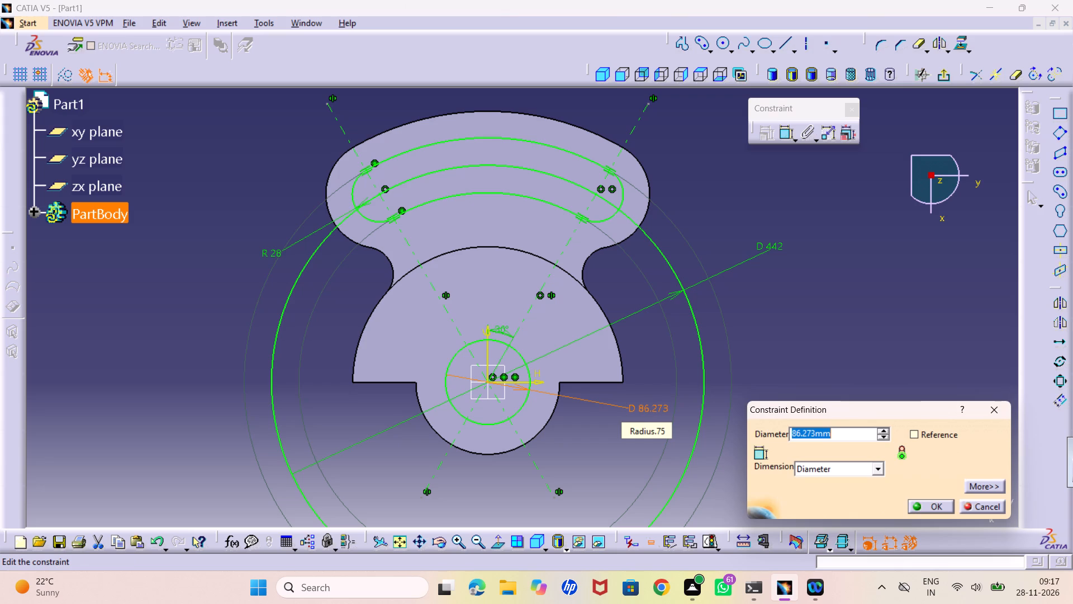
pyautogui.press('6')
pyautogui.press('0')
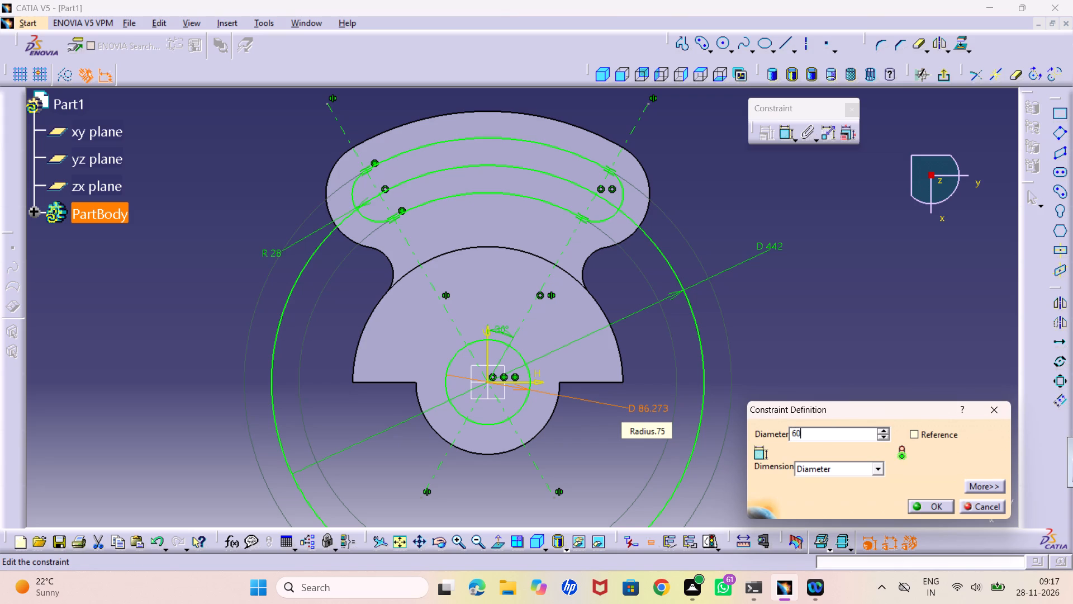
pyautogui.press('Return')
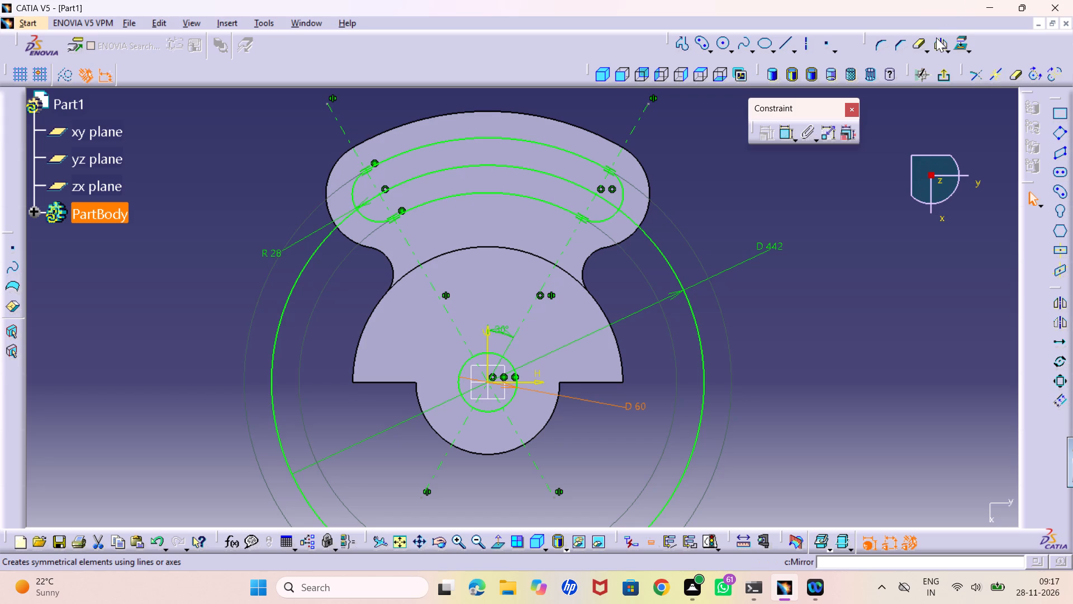
# Set the small origin-centred circle's diameter to 120 mm.
pyautogui.doubleClick(624, 407)
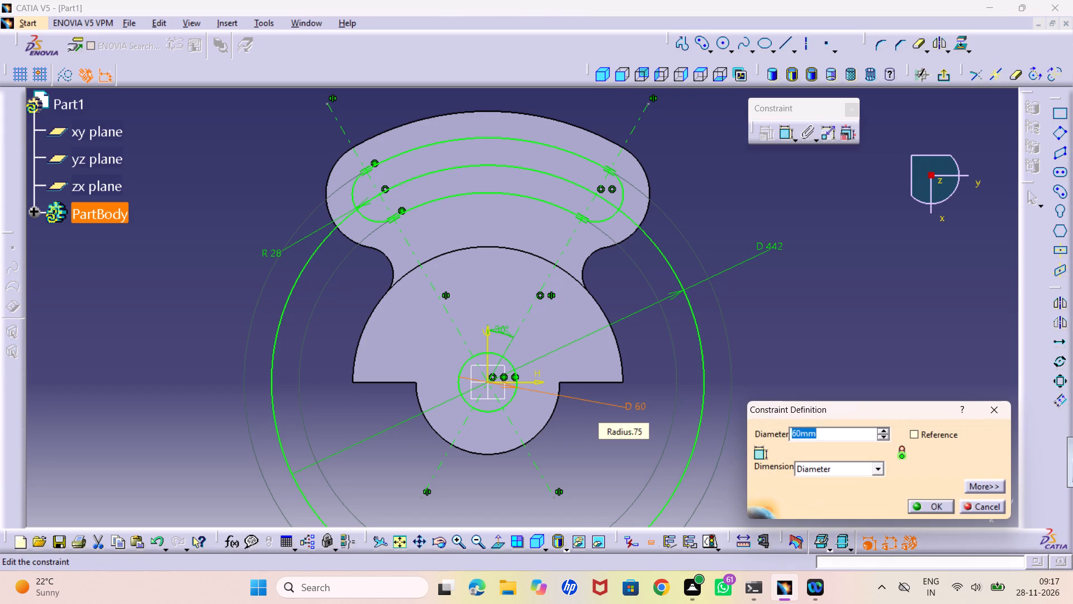
pyautogui.write('120')
pyautogui.press('Return')
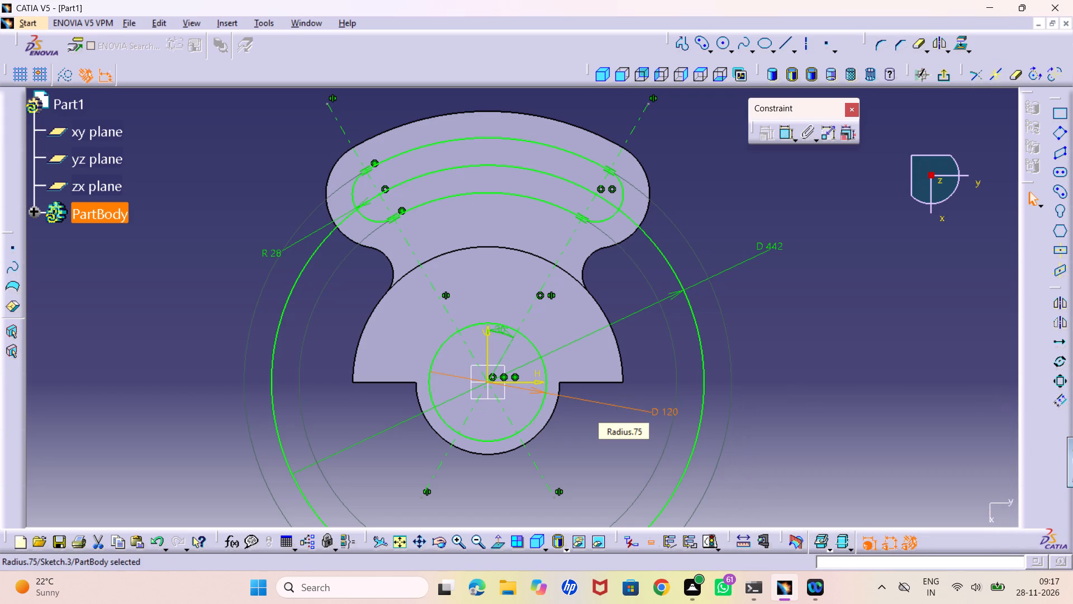
pyautogui.click(927, 320)
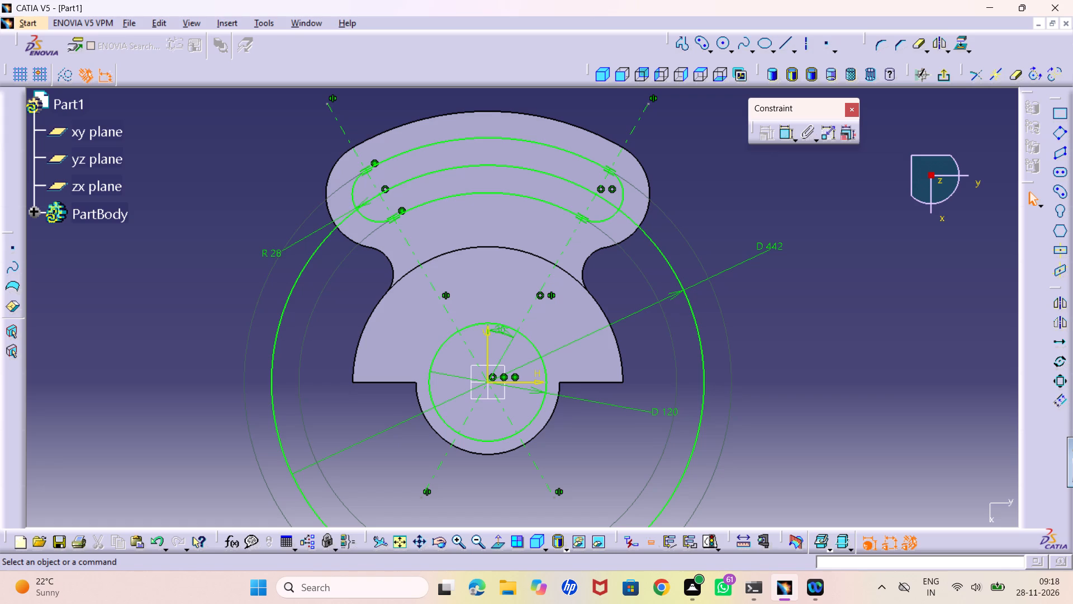
# Trim away the portion of the 442 mm circle that lies outside the curved slot with Quick Trim.
pyautogui.moveTo(587, 437); pyautogui.dragTo(637, 405, button='middle')
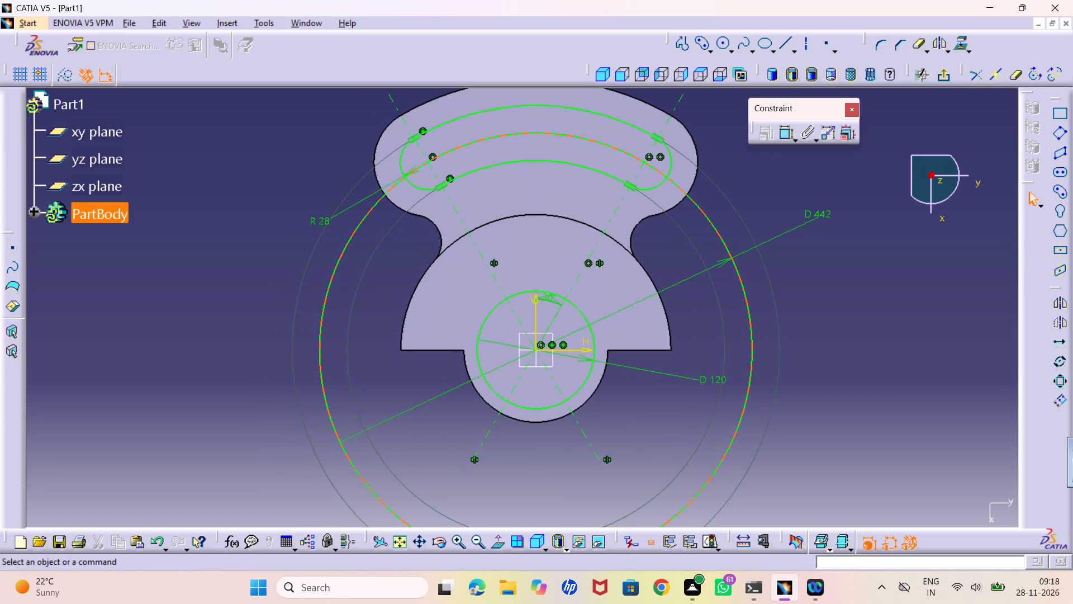
pyautogui.click(915, 43)
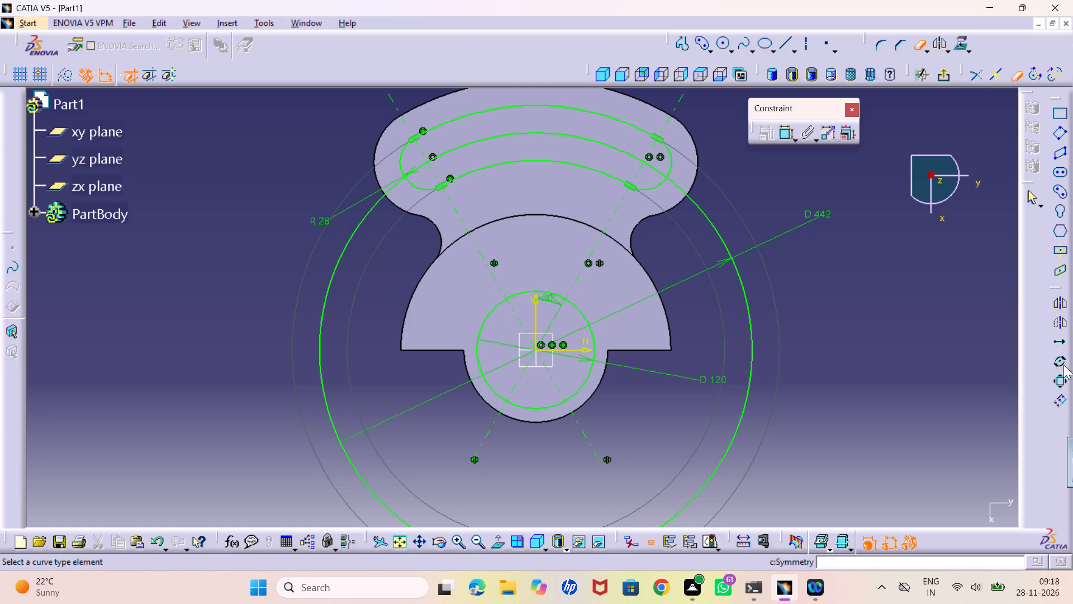
pyautogui.moveTo(709, 330); pyautogui.dragTo(709, 317, button='middle')
pyautogui.rightClick(709, 330)
pyautogui.moveTo(723, 303); pyautogui.dragTo(696, 371, button='middle')
pyautogui.rightClick(685, 352)
pyautogui.moveTo(673, 389); pyautogui.dragTo(671, 371, button='middle')
pyautogui.rightClick(673, 389)
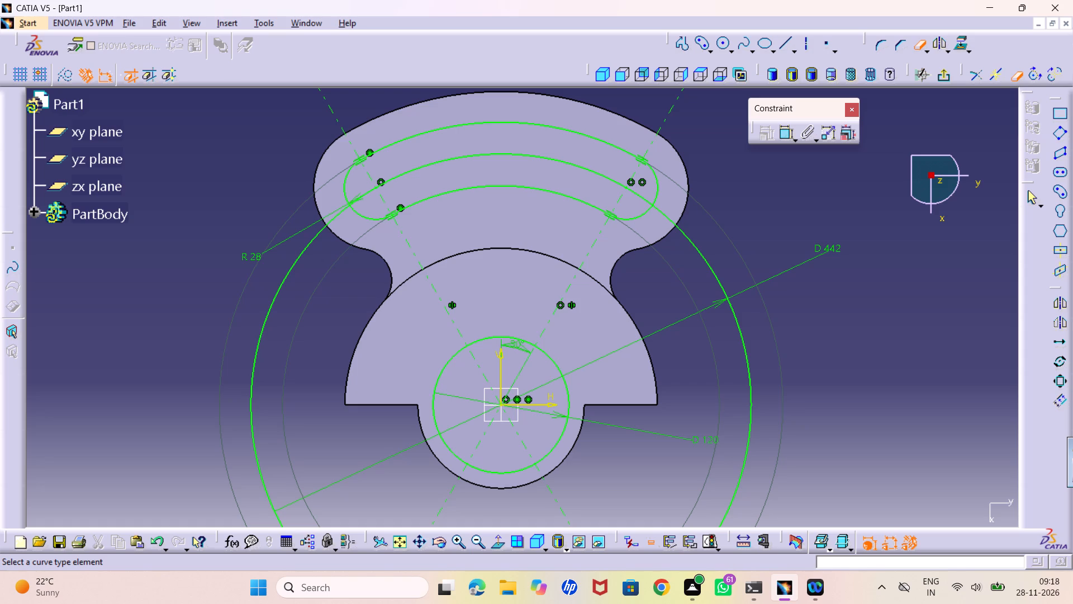
pyautogui.moveTo(678, 366); pyautogui.dragTo(694, 389, button='middle')
pyautogui.rightClick(678, 366)
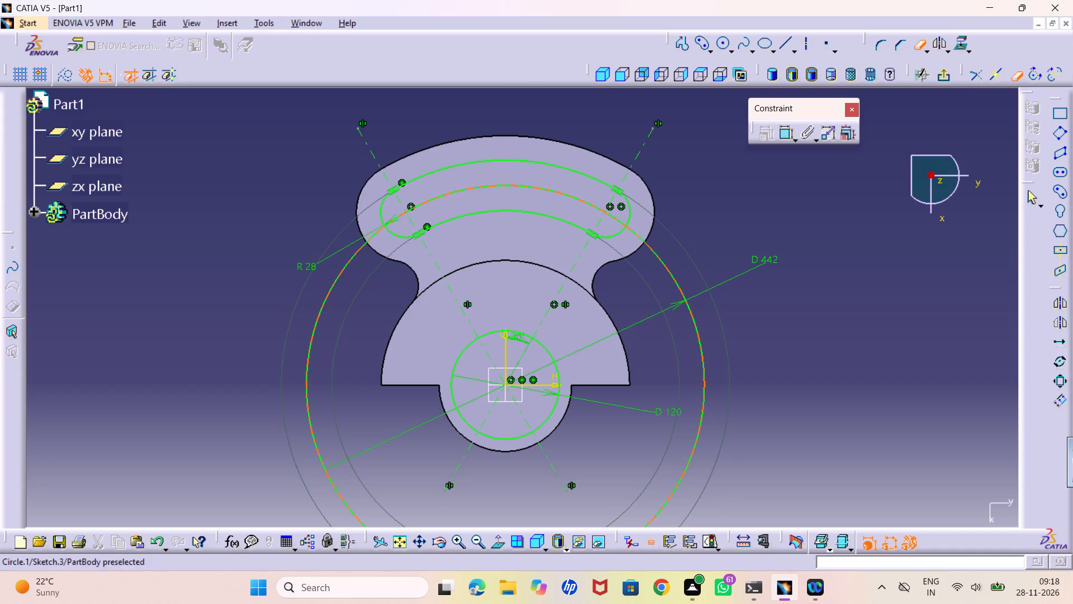
pyautogui.click(338, 279)
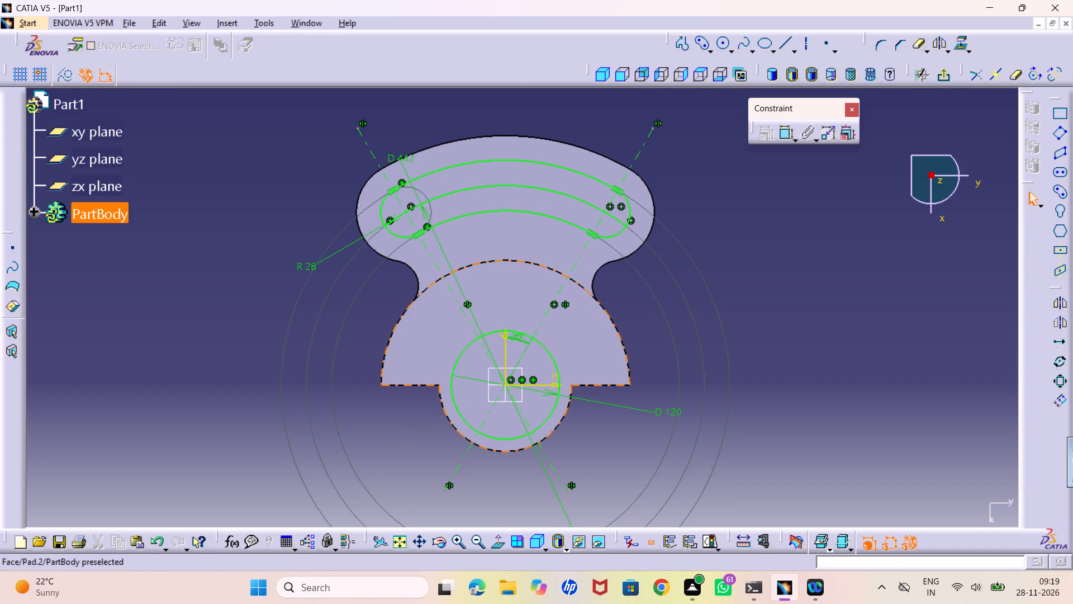
# Trim away the remaining arc of the 442 mm circle inside the slot, including the short pieces at both slot ends.
pyautogui.click(453, 192)
pyautogui.click(798, 219)
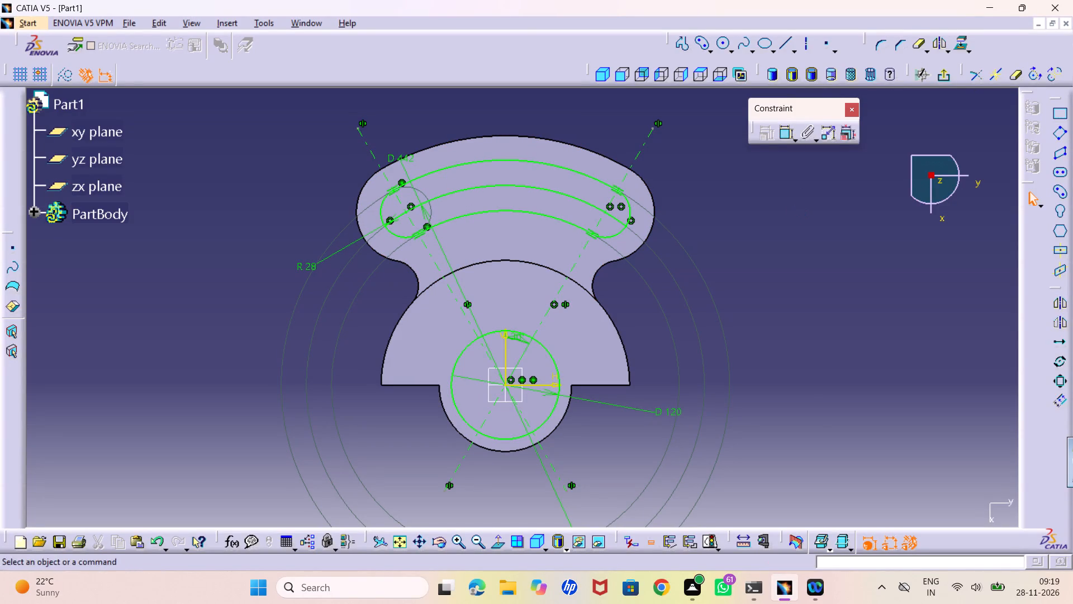
pyautogui.click(1018, 72)
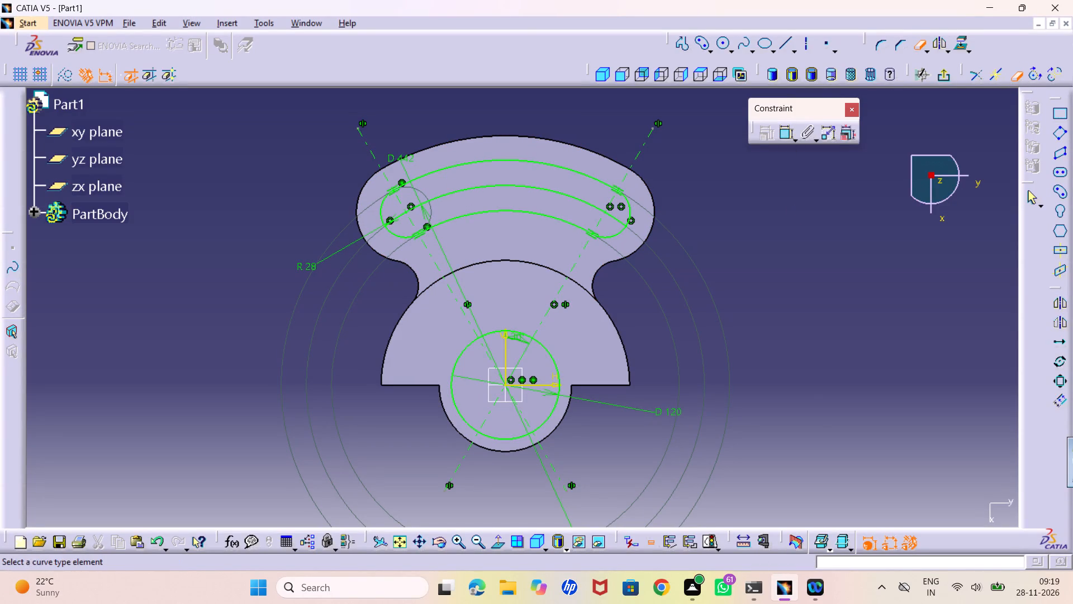
pyautogui.click(481, 187)
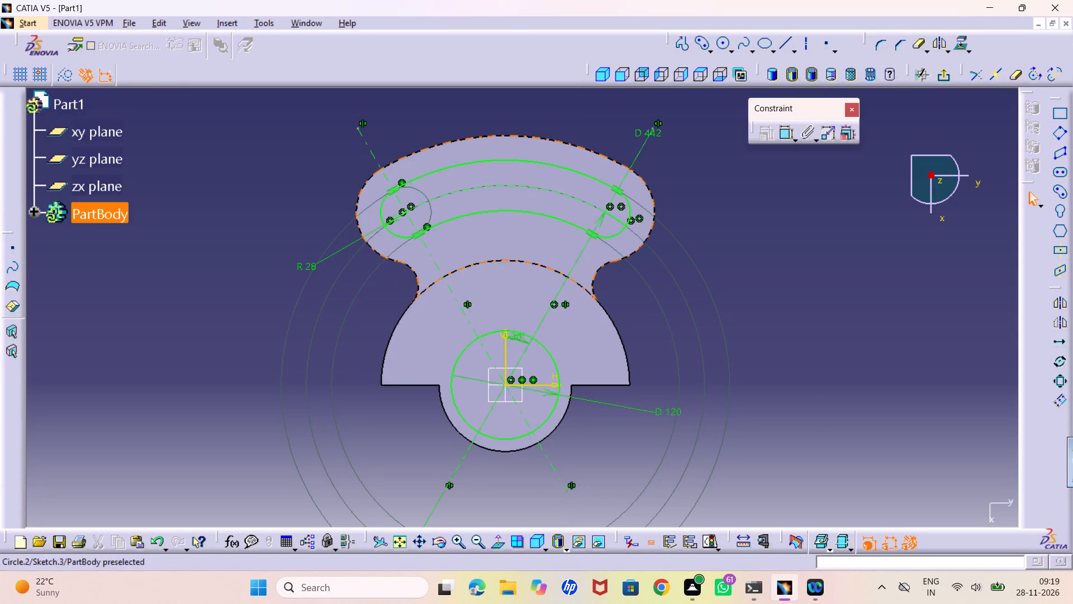
pyautogui.click(619, 218)
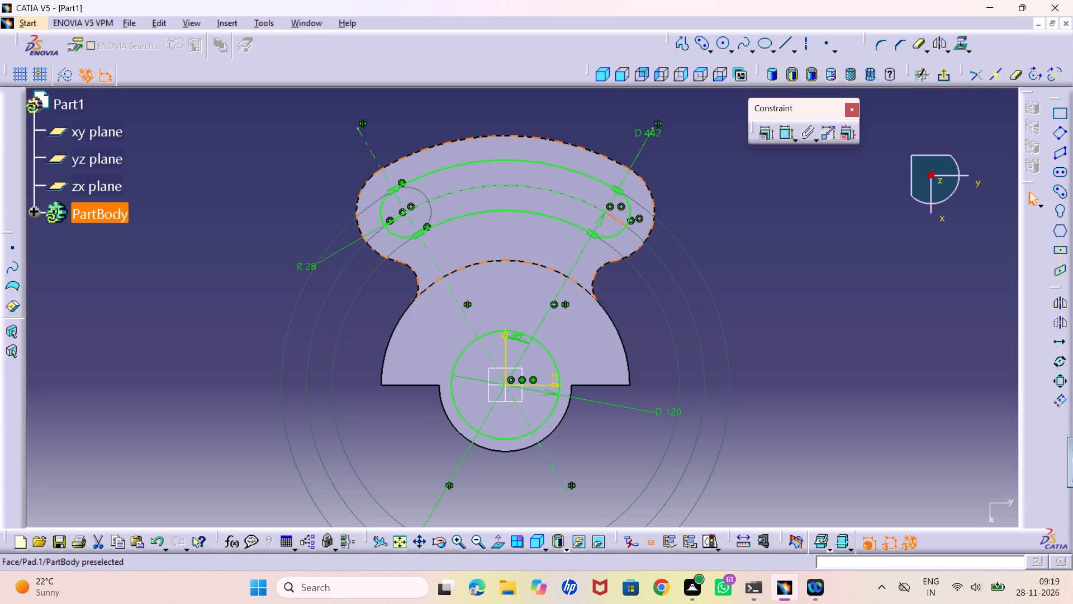
pyautogui.click(705, 266)
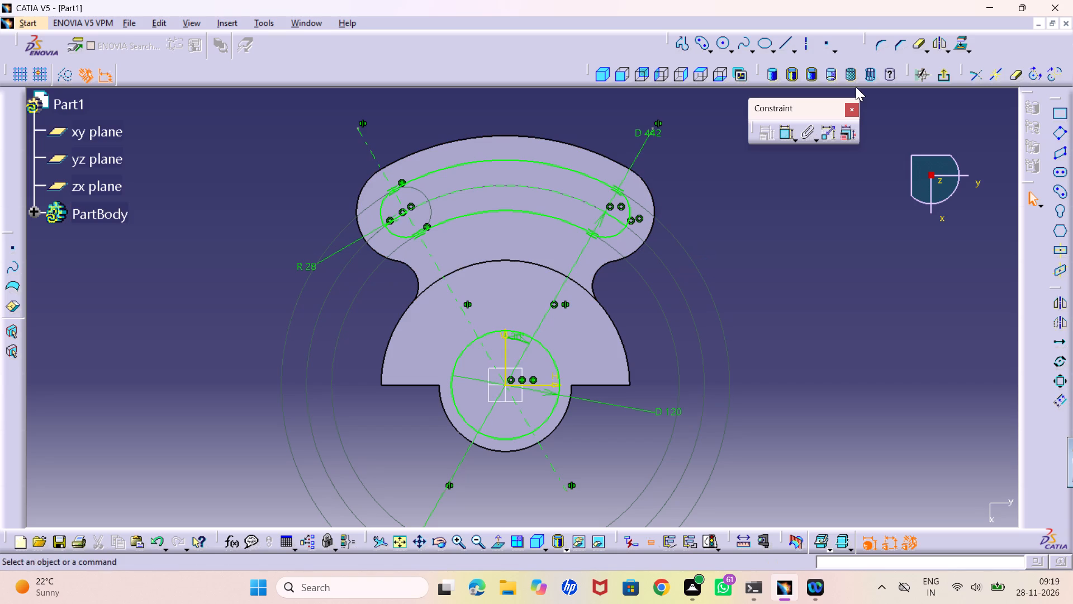
pyautogui.doubleClick(1014, 77)
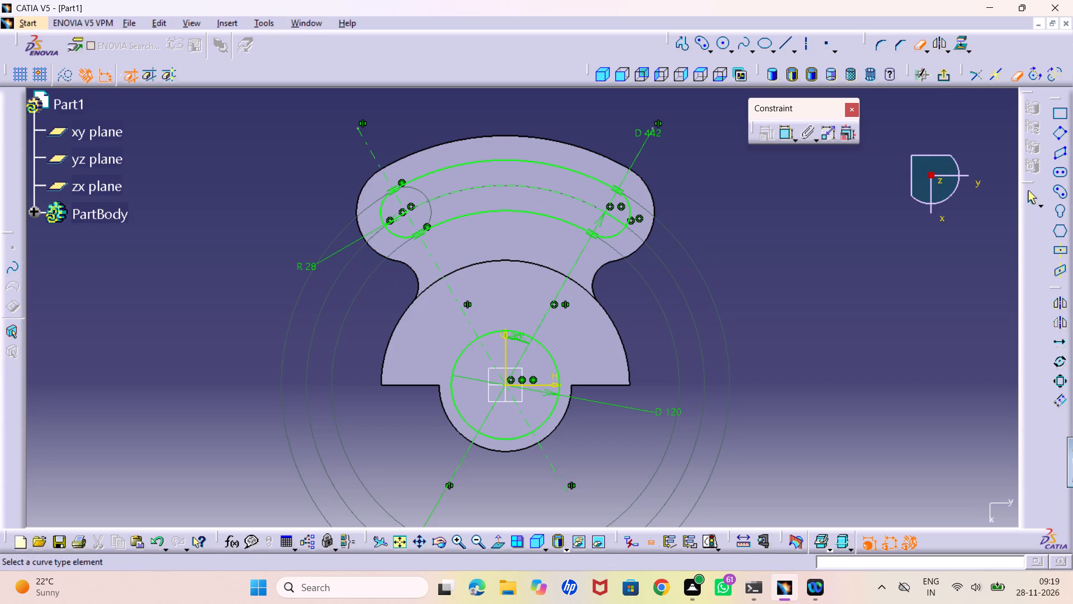
pyautogui.click(618, 221)
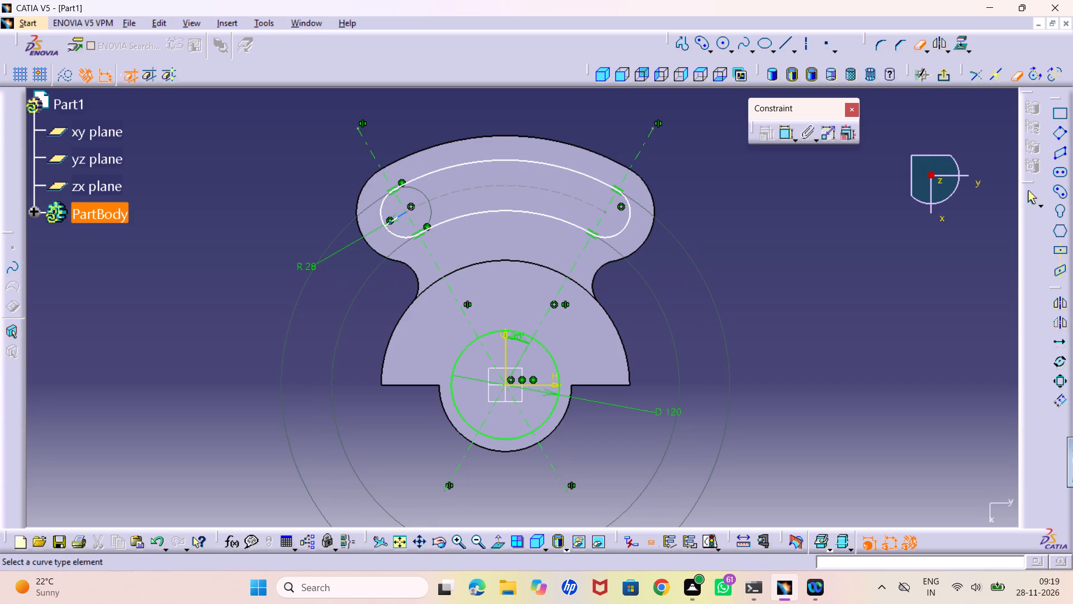
pyautogui.click(396, 217)
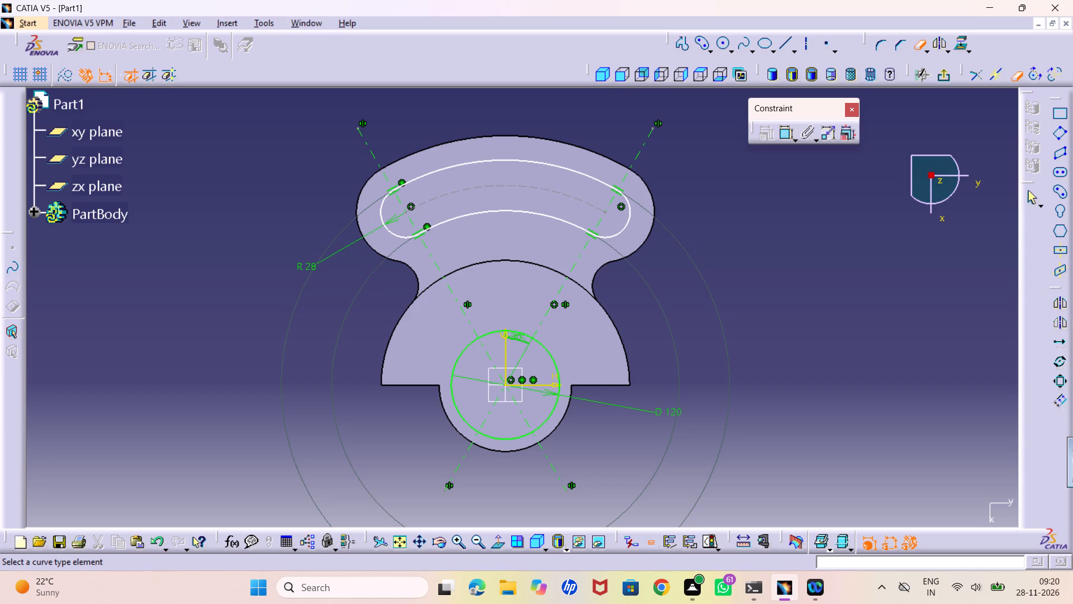
# Dimension the vertical distance from the H axis to the slot's end-arc centre on the positive H side.
pyautogui.click(785, 128)
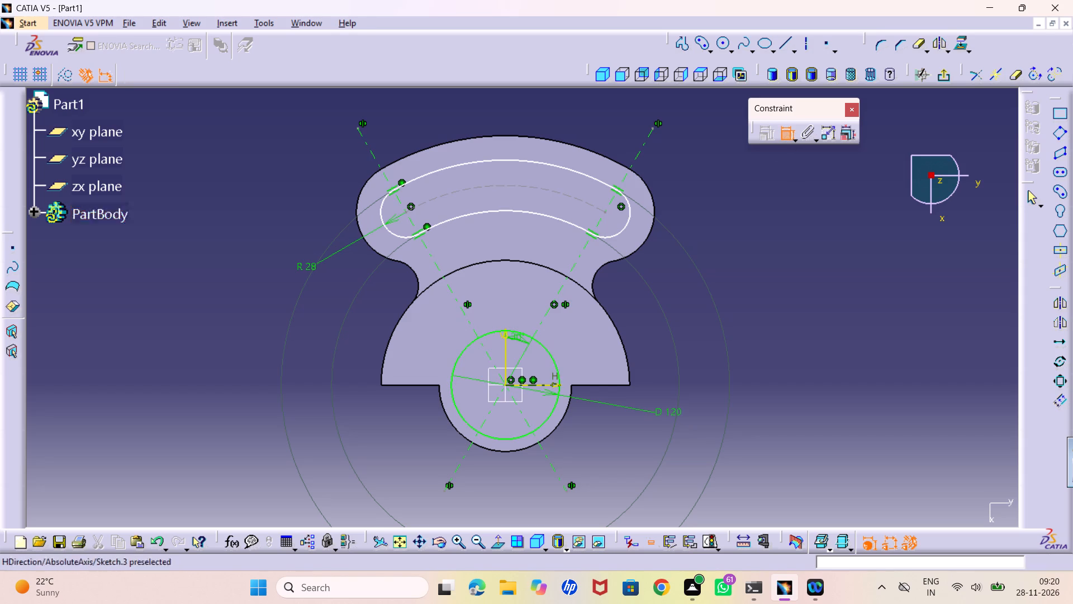
pyautogui.click(545, 385)
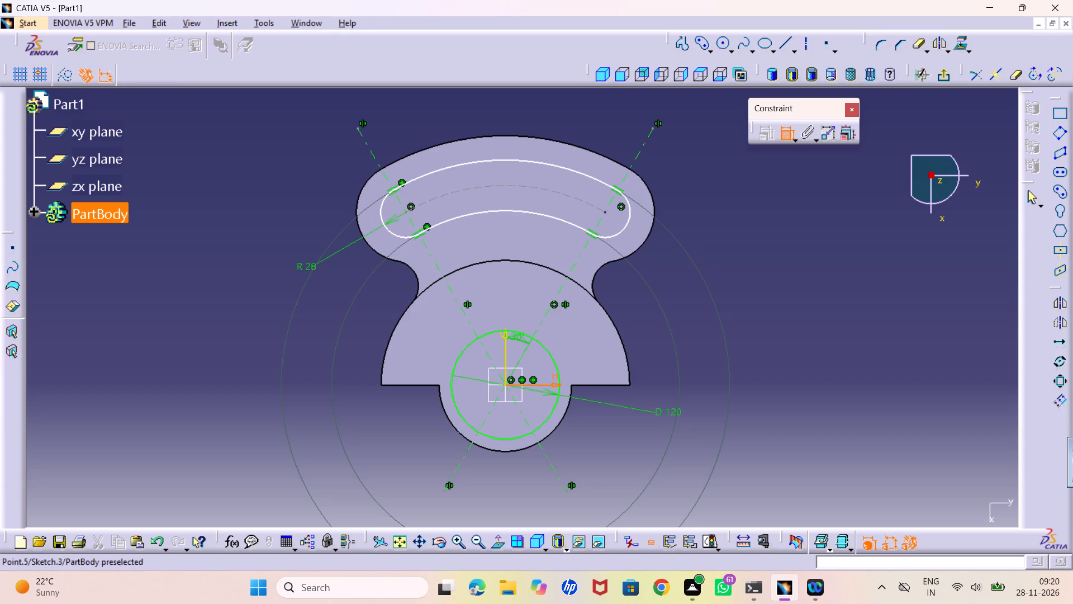
pyautogui.click(607, 214)
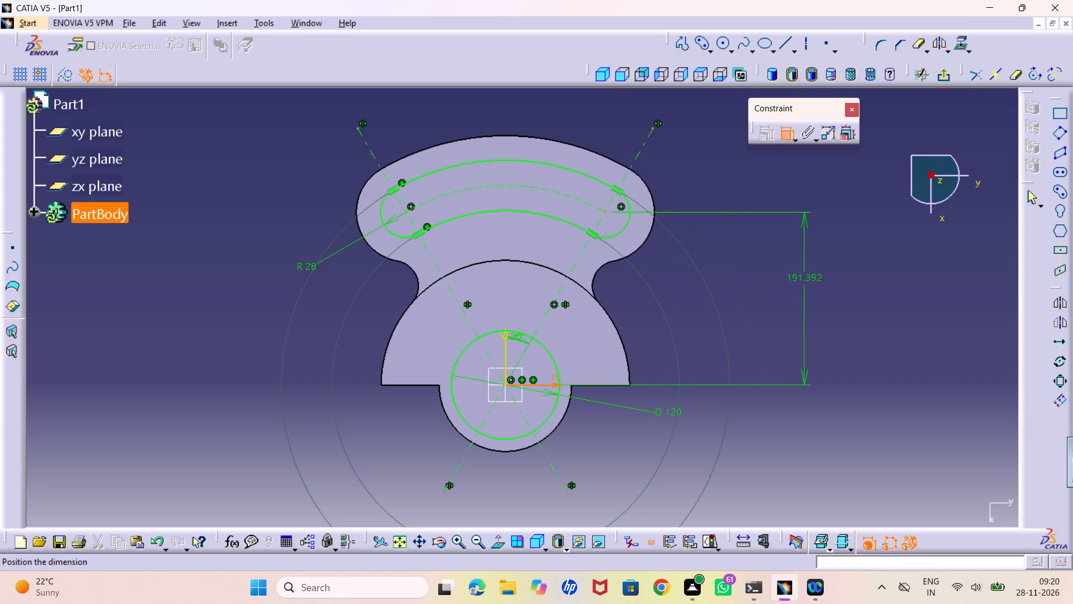
pyautogui.click(803, 281)
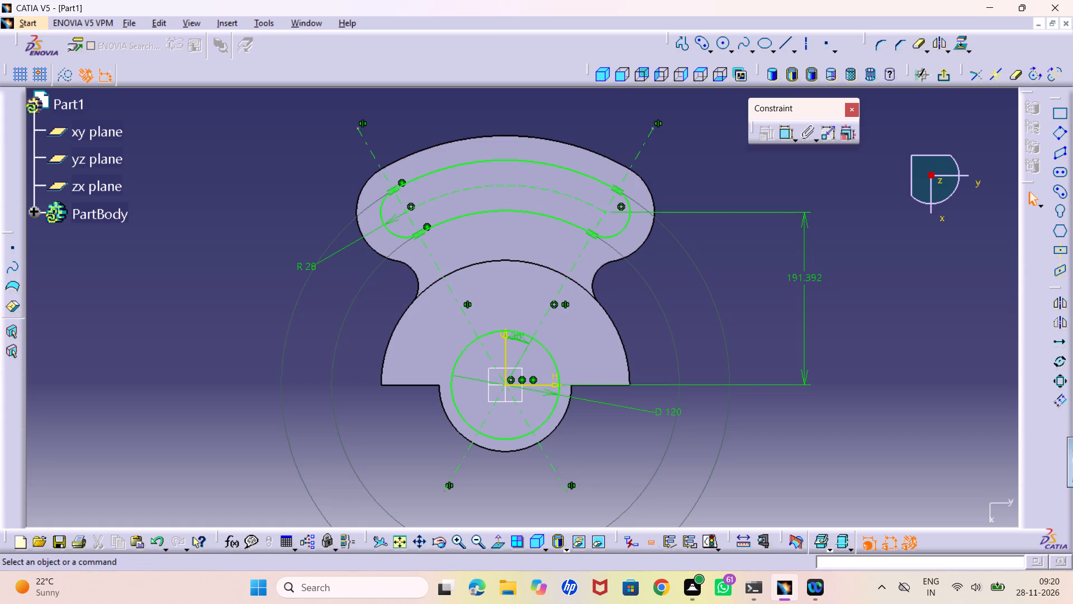
# Sketch a circle about 24 mm in diameter centred on the H axis, about 107 mm from the origin on the positive side.
pyautogui.click(720, 43)
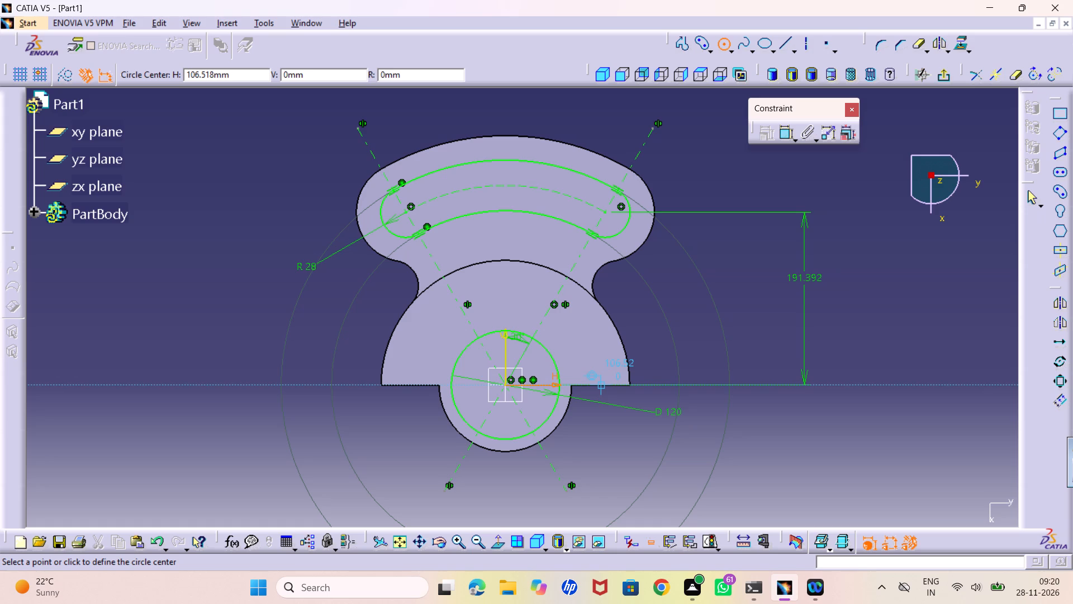
pyautogui.click(601, 386)
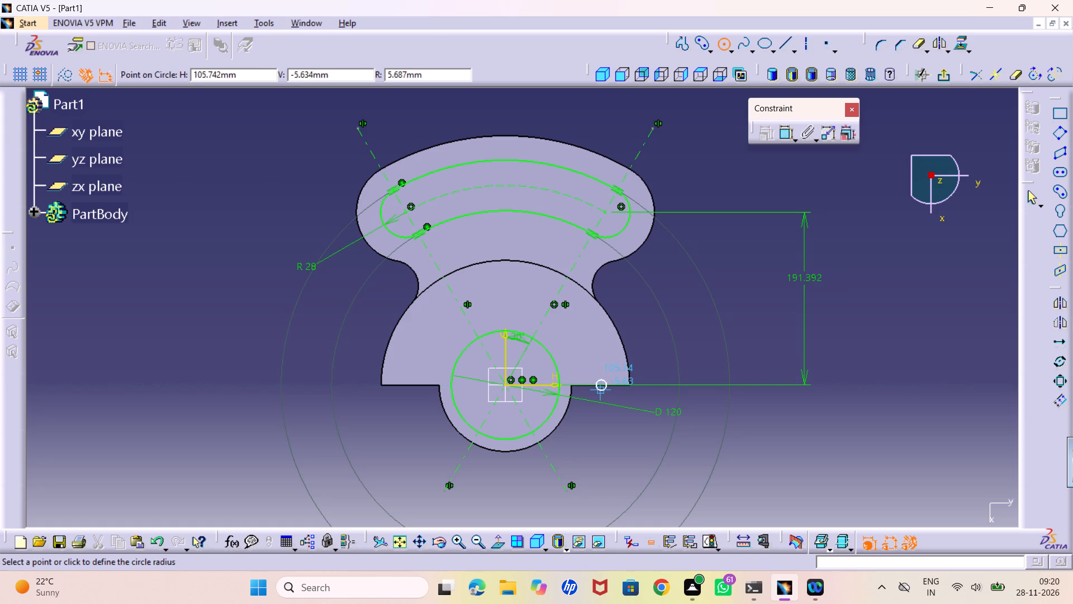
pyautogui.click(602, 397)
# Dimension the diameter of the small circle on the H axis and set it to 38 mm.
pyautogui.click(780, 139)
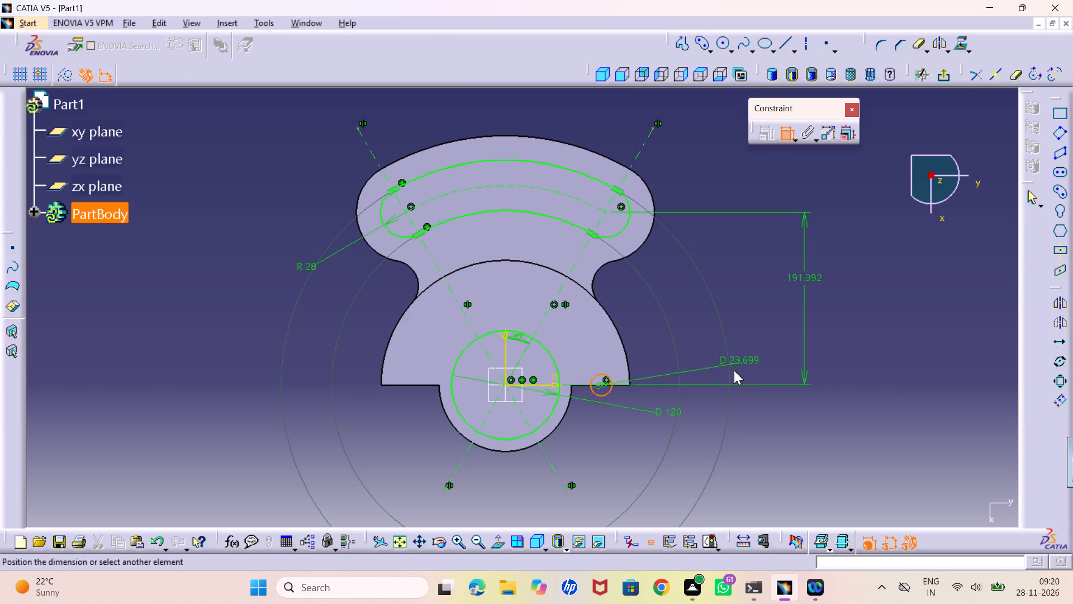
pyautogui.click(789, 438)
pyautogui.doubleClick(788, 438)
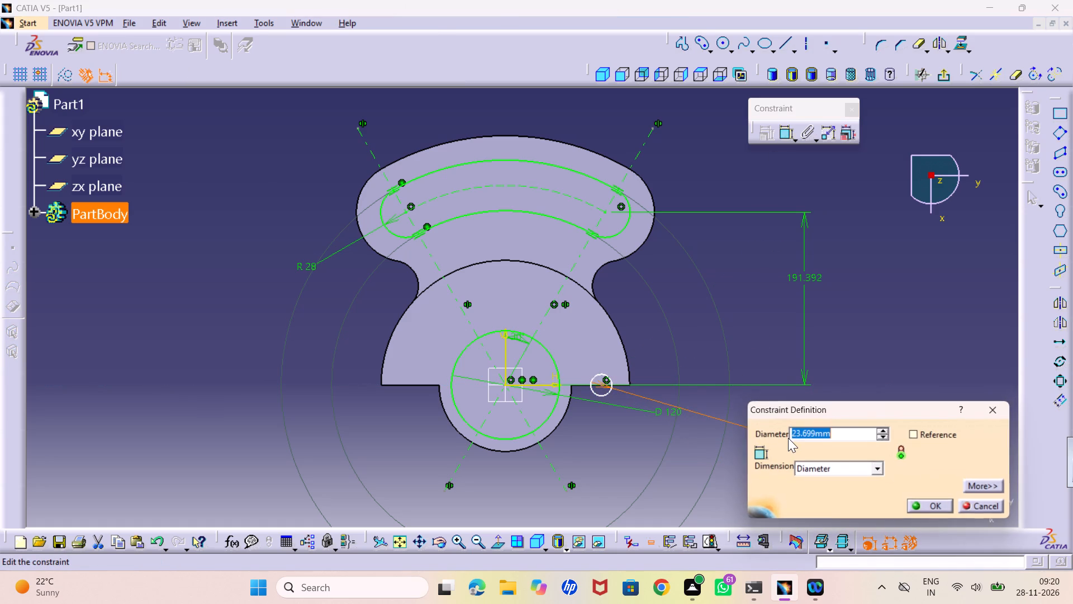
pyautogui.write('38')
pyautogui.press('Return')
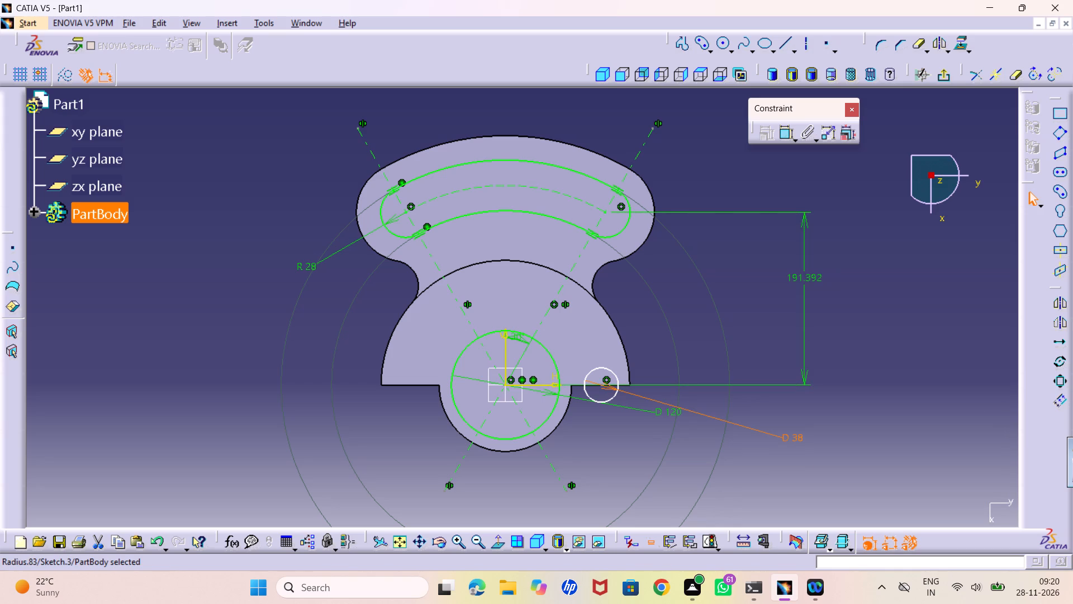
pyautogui.click(715, 305)
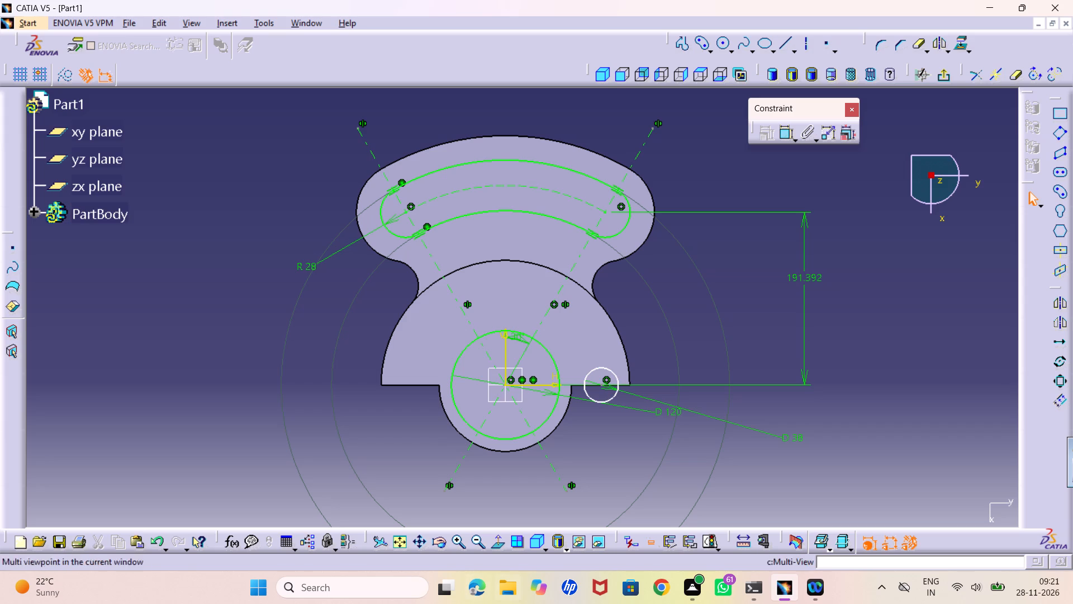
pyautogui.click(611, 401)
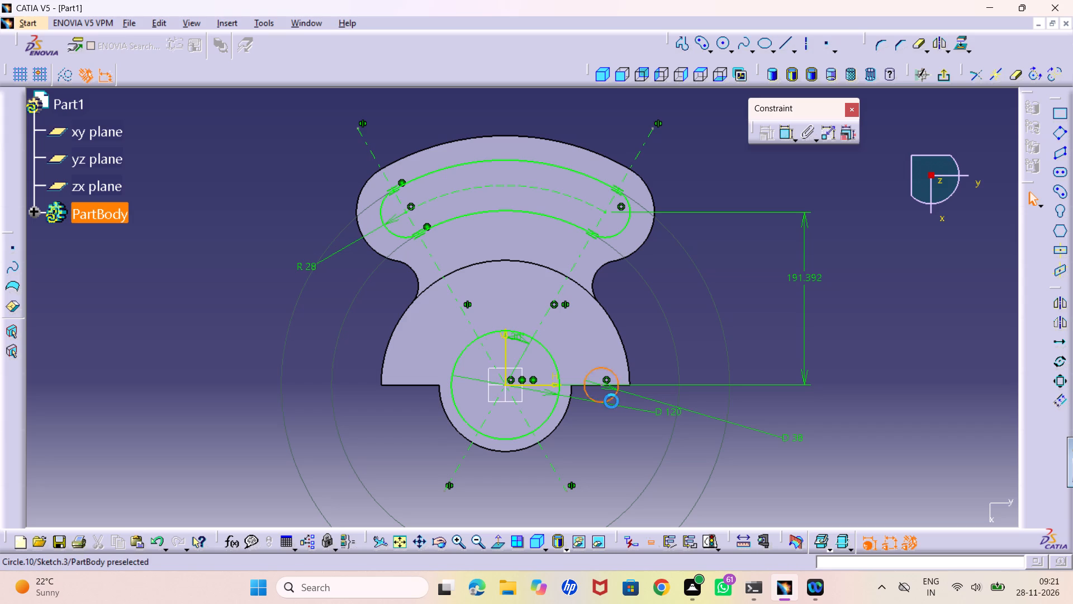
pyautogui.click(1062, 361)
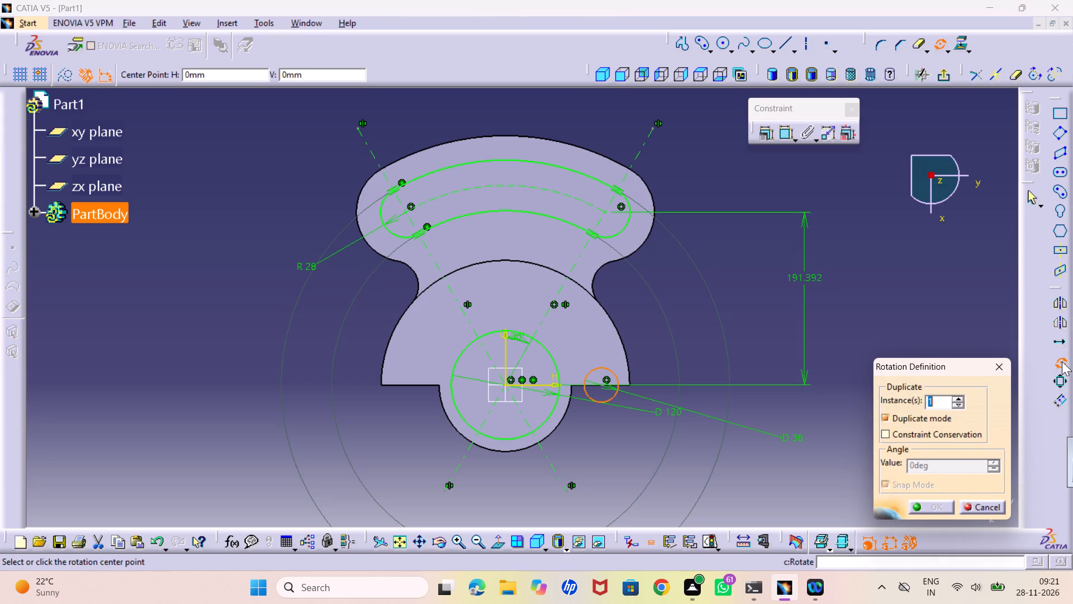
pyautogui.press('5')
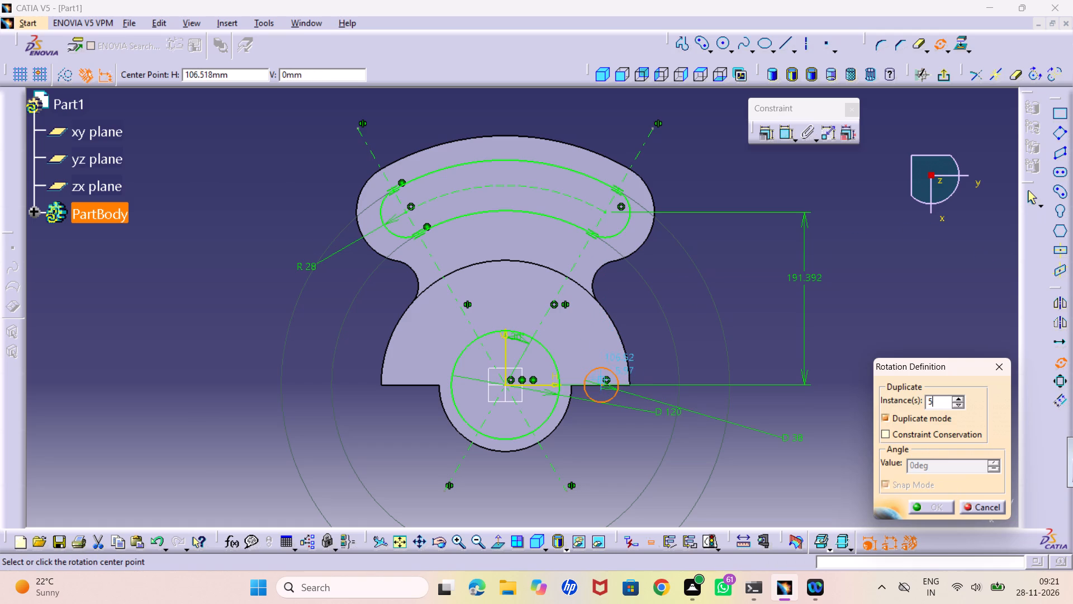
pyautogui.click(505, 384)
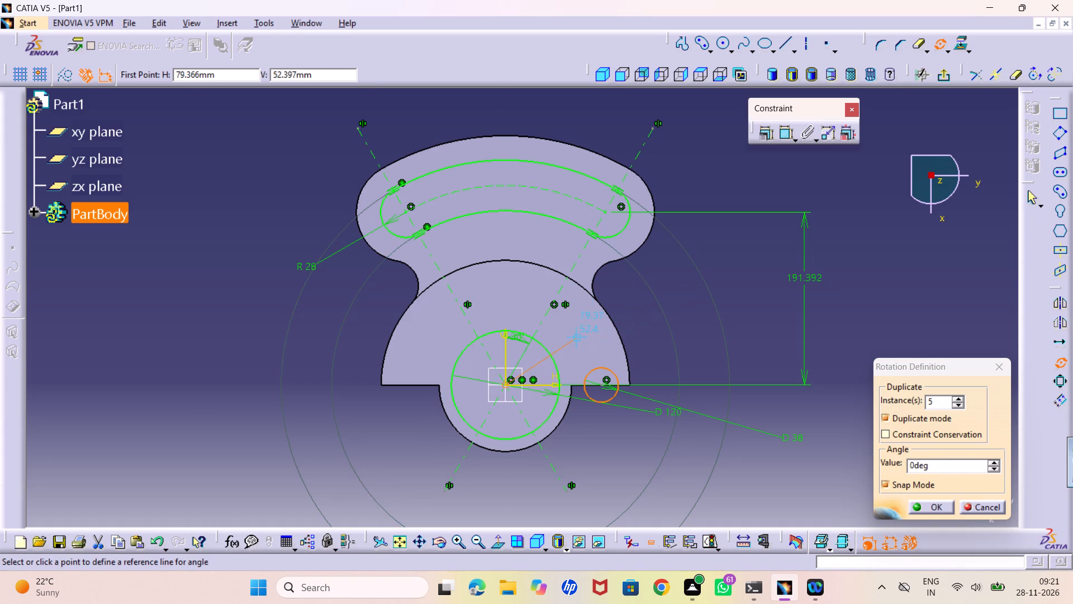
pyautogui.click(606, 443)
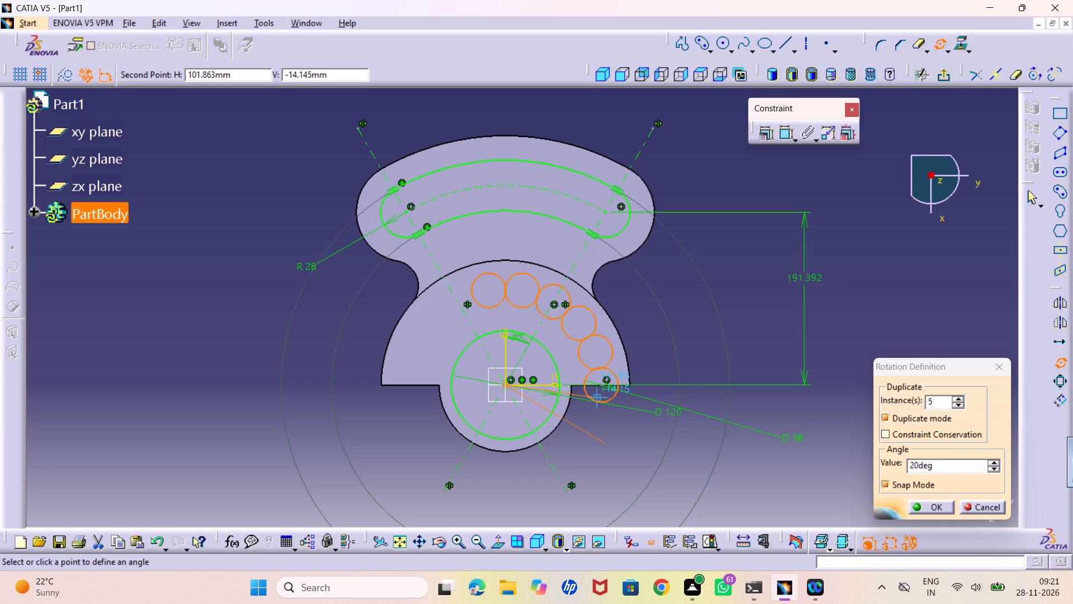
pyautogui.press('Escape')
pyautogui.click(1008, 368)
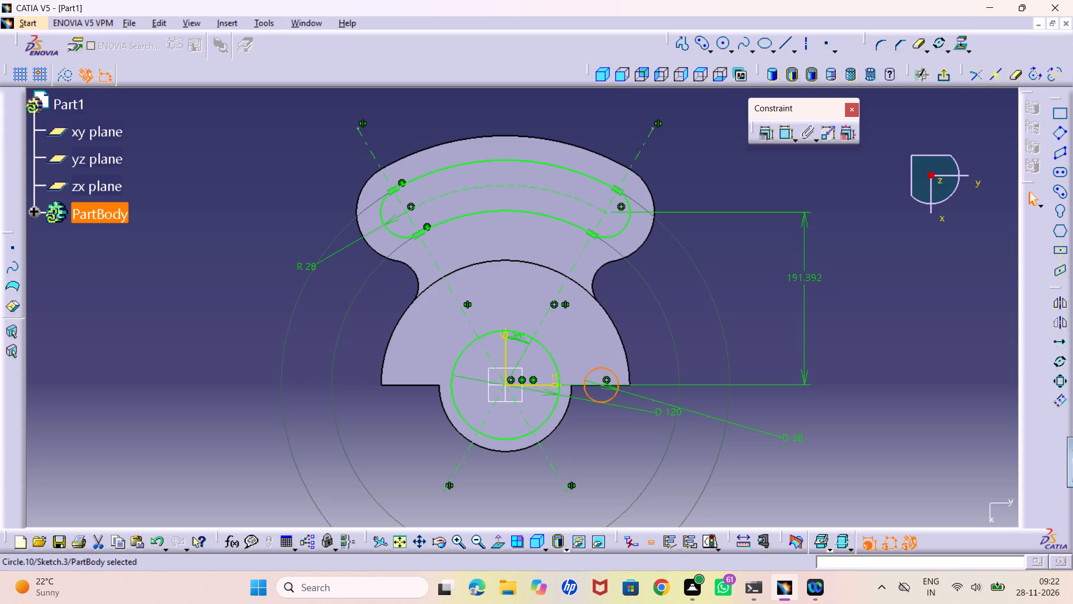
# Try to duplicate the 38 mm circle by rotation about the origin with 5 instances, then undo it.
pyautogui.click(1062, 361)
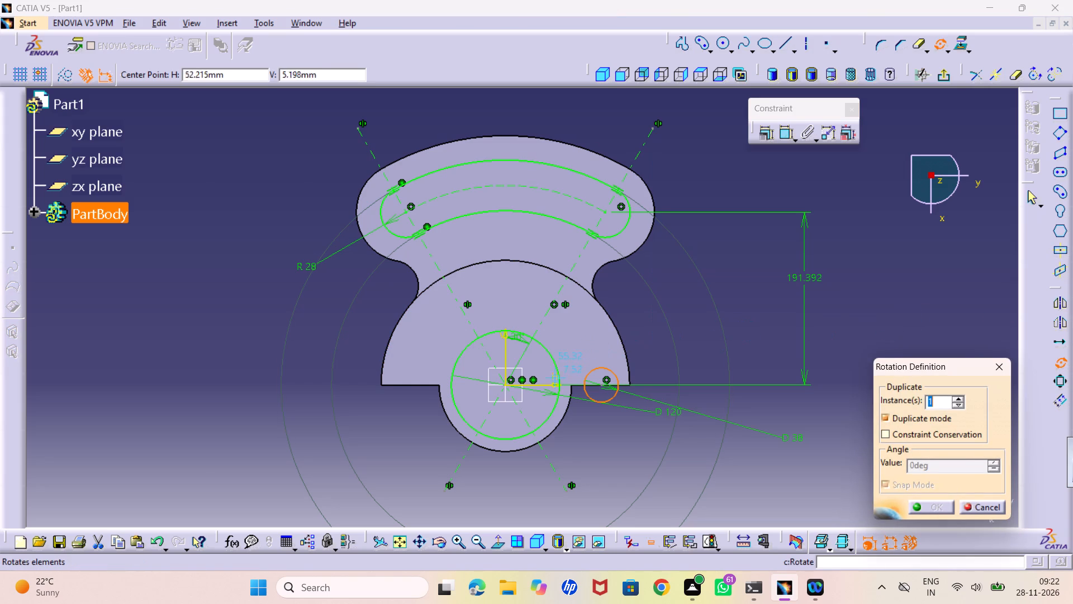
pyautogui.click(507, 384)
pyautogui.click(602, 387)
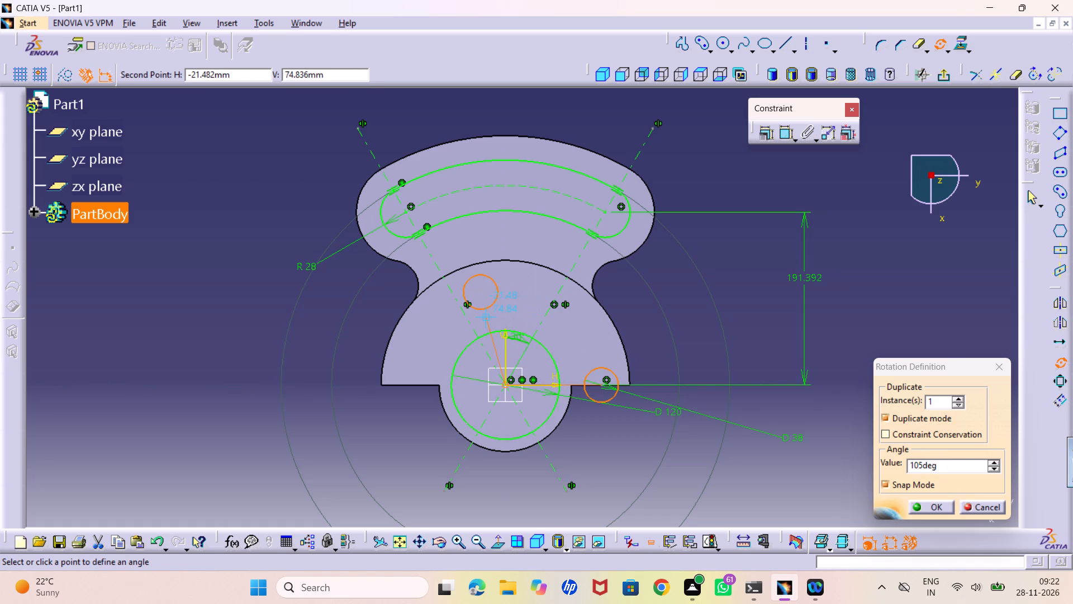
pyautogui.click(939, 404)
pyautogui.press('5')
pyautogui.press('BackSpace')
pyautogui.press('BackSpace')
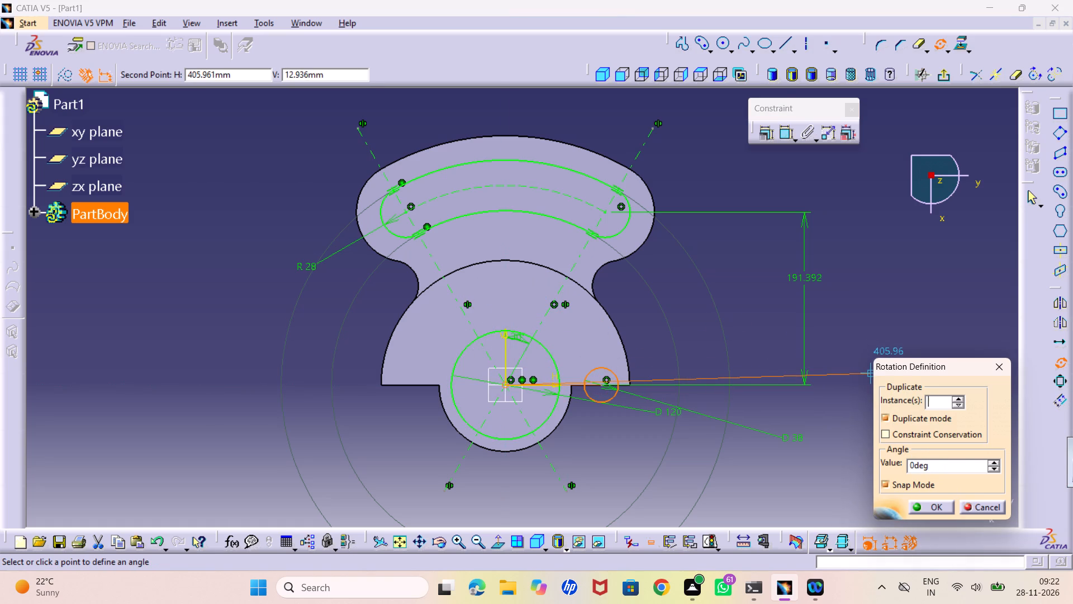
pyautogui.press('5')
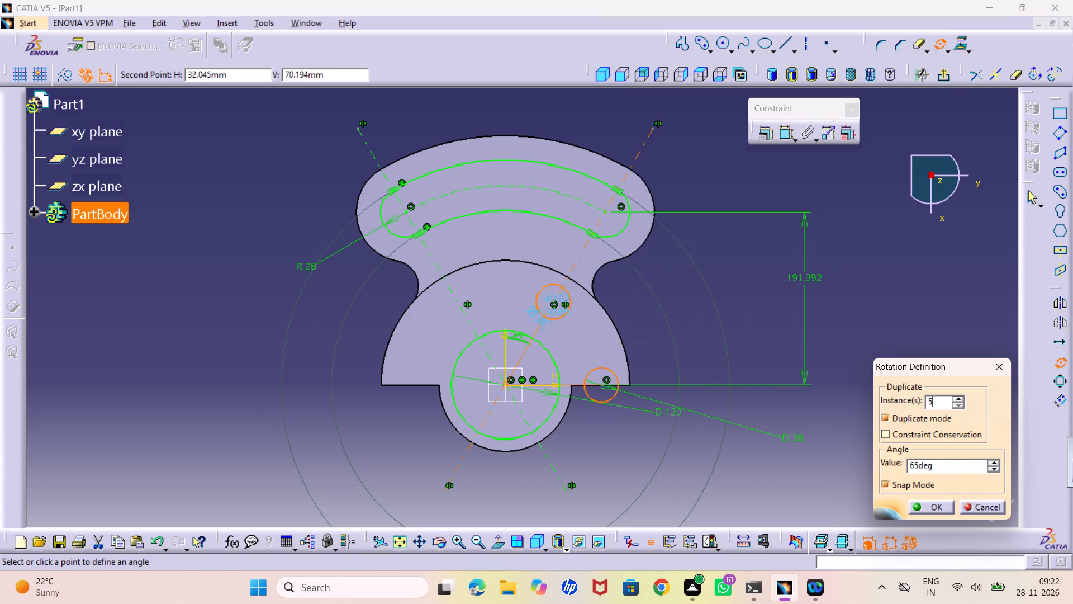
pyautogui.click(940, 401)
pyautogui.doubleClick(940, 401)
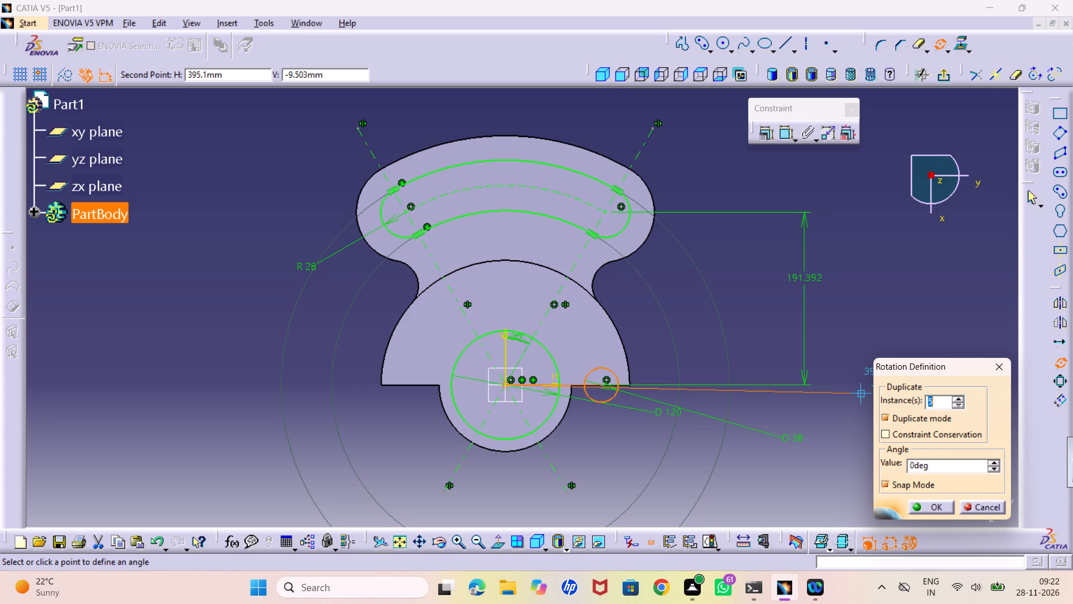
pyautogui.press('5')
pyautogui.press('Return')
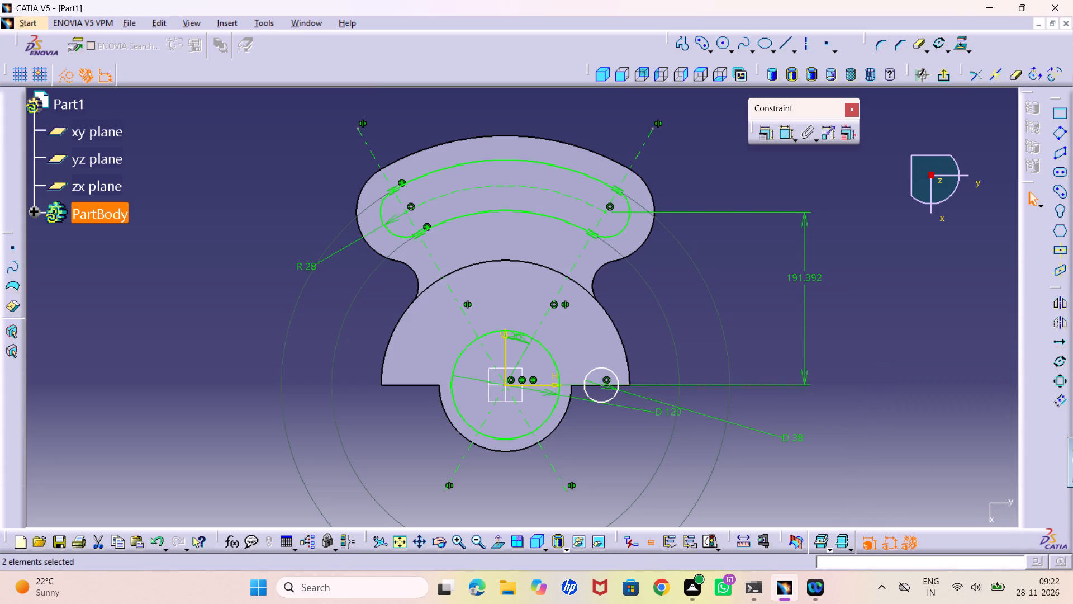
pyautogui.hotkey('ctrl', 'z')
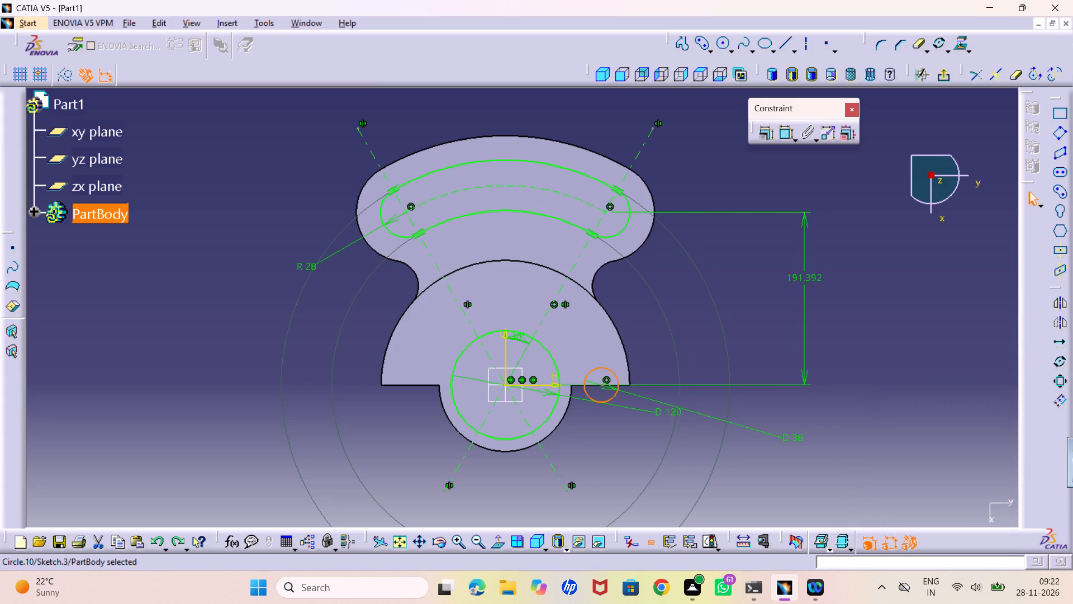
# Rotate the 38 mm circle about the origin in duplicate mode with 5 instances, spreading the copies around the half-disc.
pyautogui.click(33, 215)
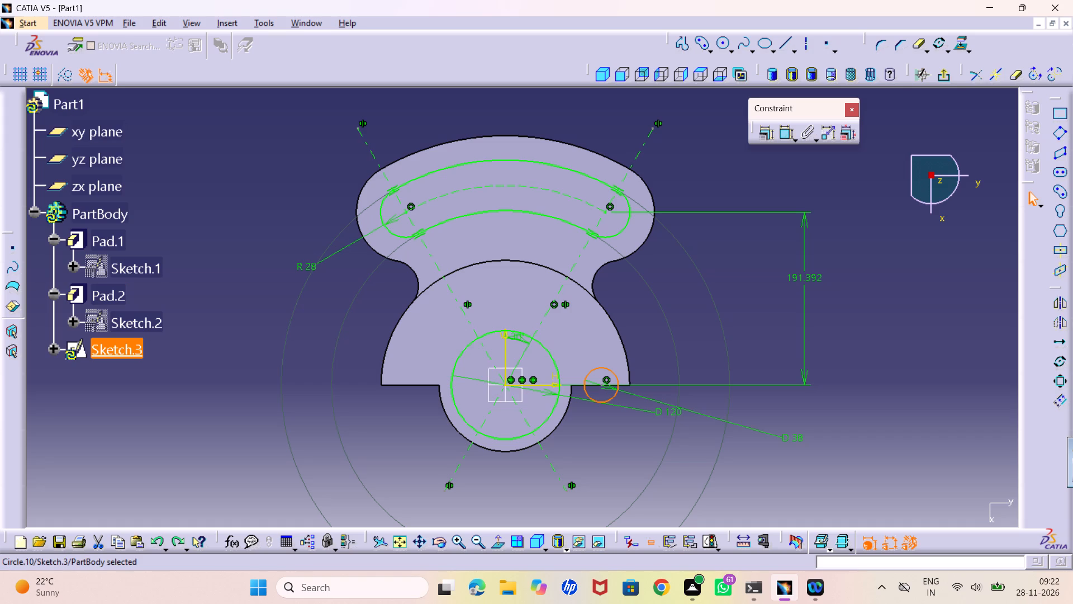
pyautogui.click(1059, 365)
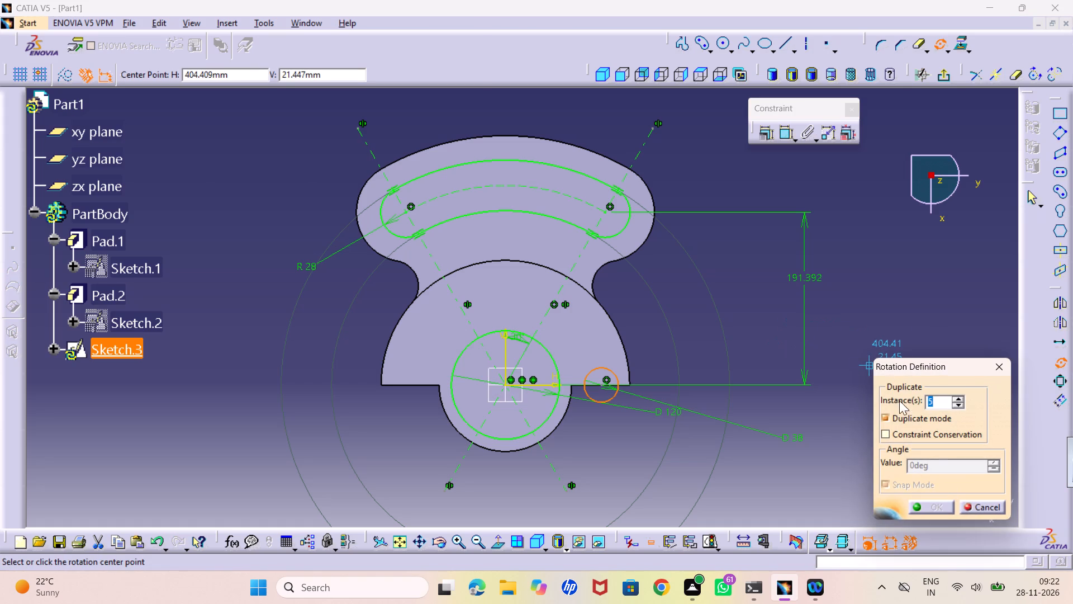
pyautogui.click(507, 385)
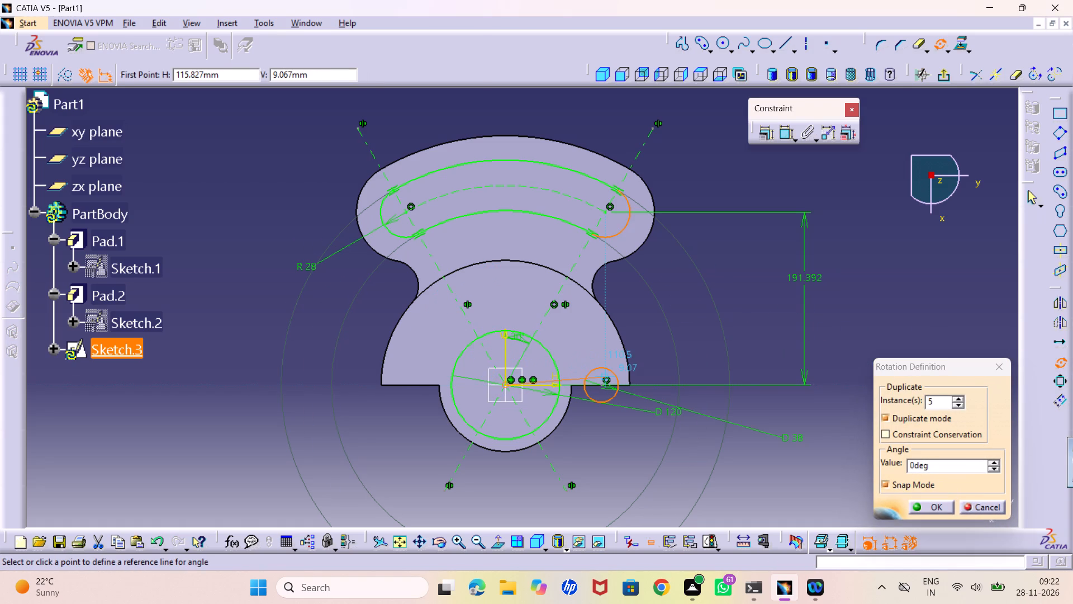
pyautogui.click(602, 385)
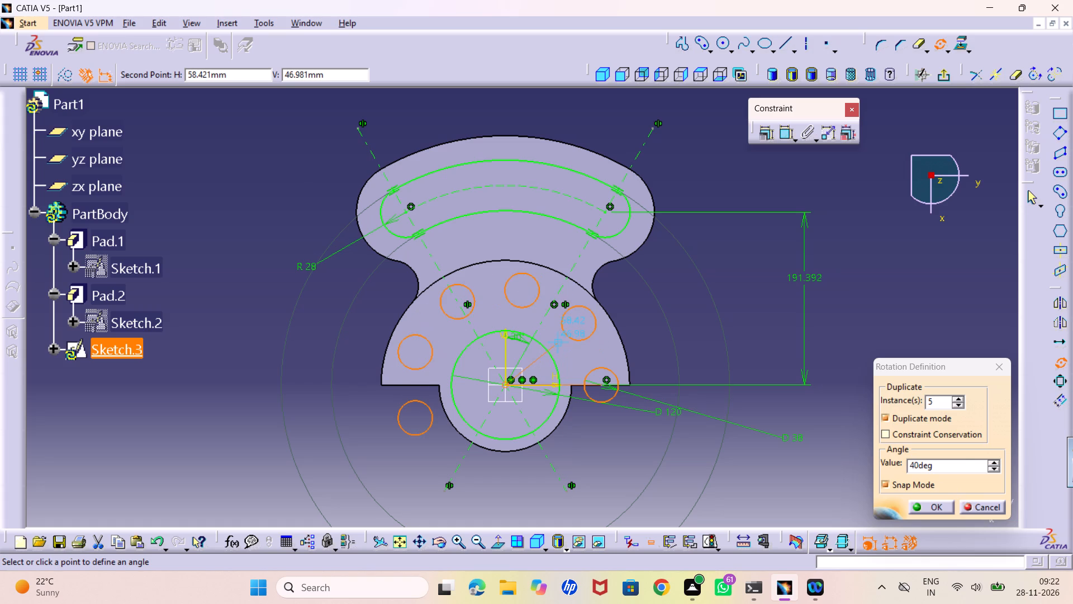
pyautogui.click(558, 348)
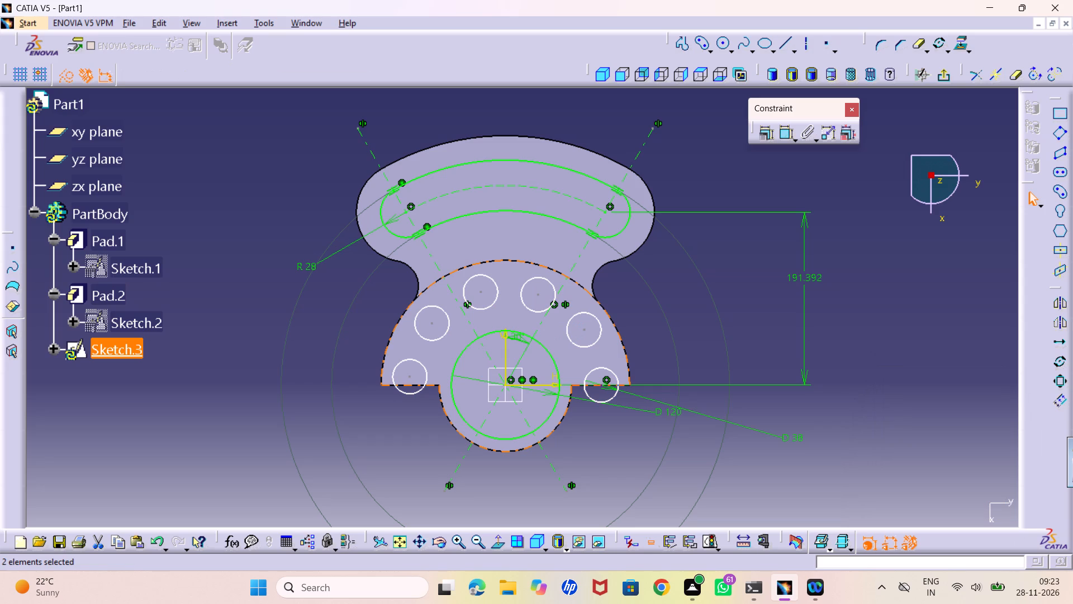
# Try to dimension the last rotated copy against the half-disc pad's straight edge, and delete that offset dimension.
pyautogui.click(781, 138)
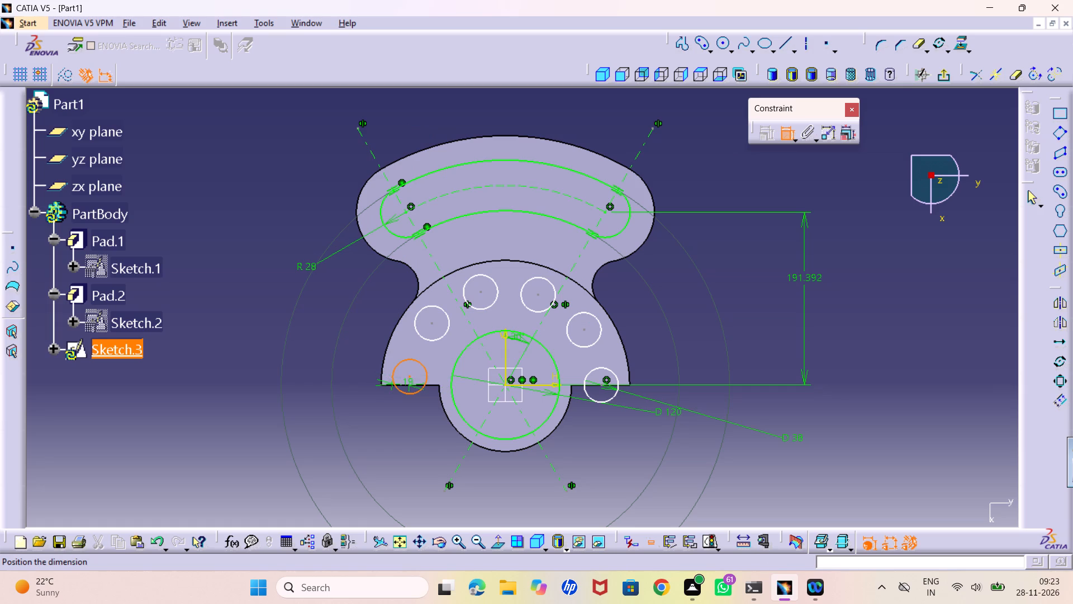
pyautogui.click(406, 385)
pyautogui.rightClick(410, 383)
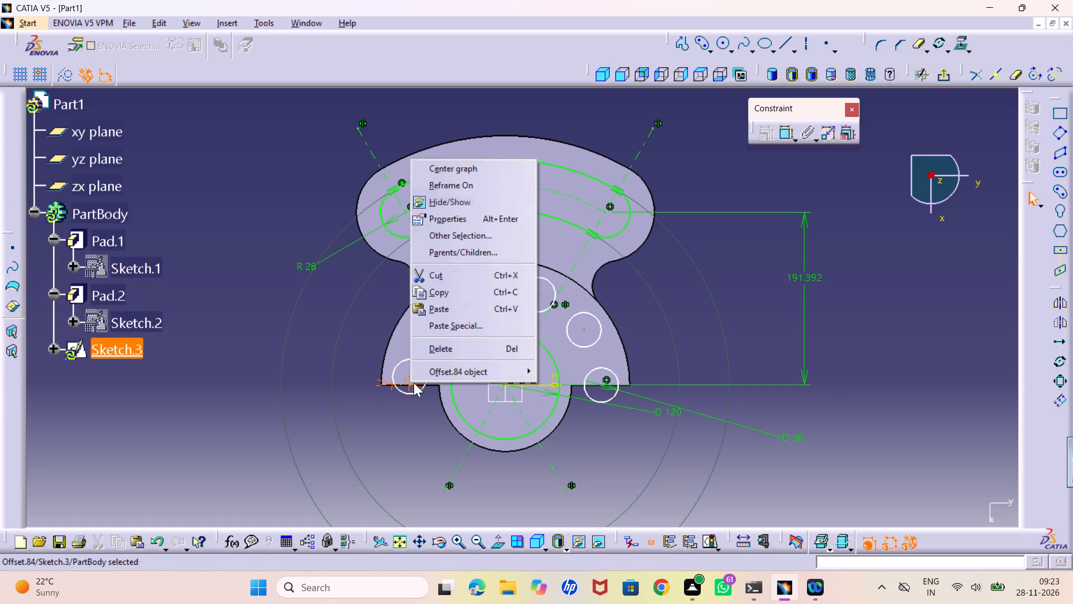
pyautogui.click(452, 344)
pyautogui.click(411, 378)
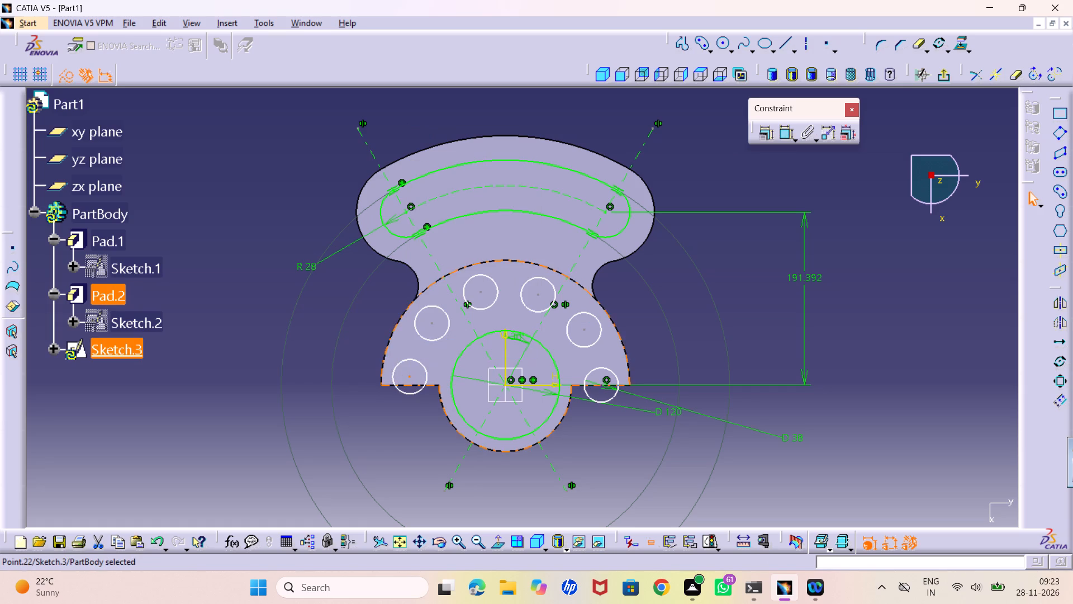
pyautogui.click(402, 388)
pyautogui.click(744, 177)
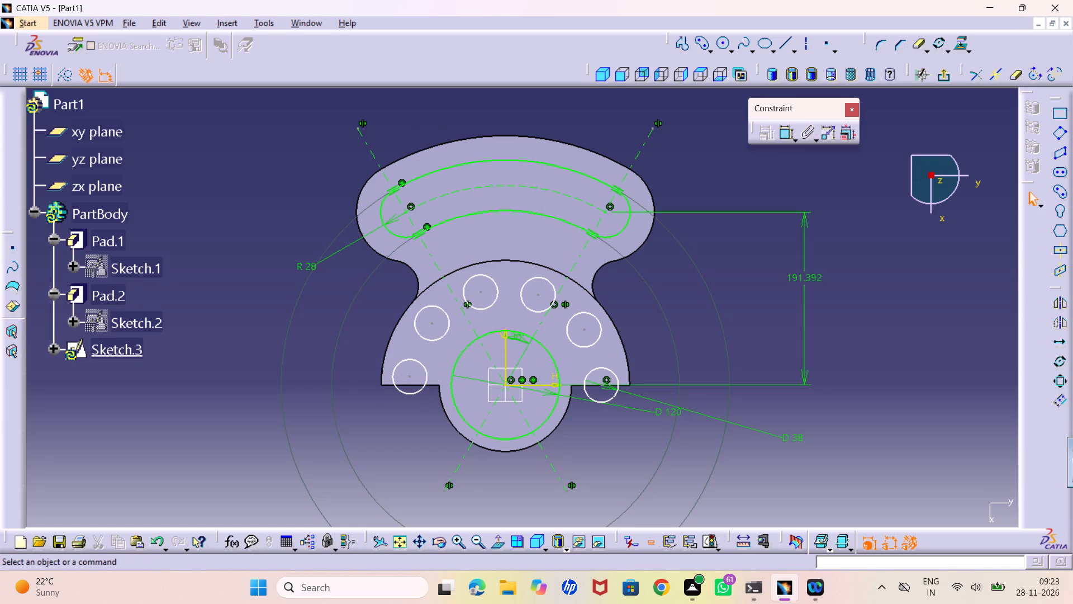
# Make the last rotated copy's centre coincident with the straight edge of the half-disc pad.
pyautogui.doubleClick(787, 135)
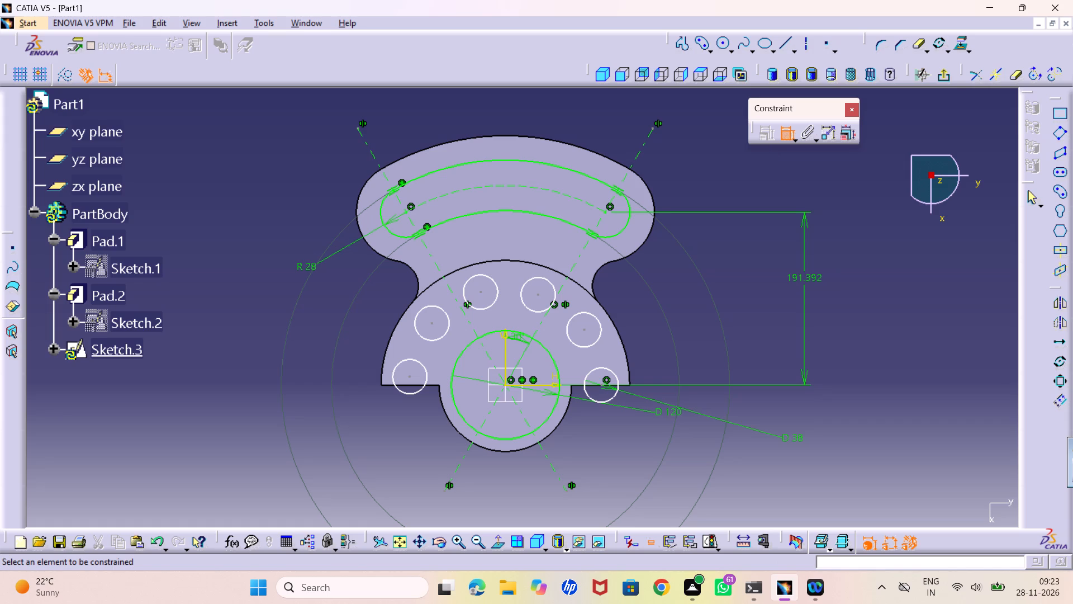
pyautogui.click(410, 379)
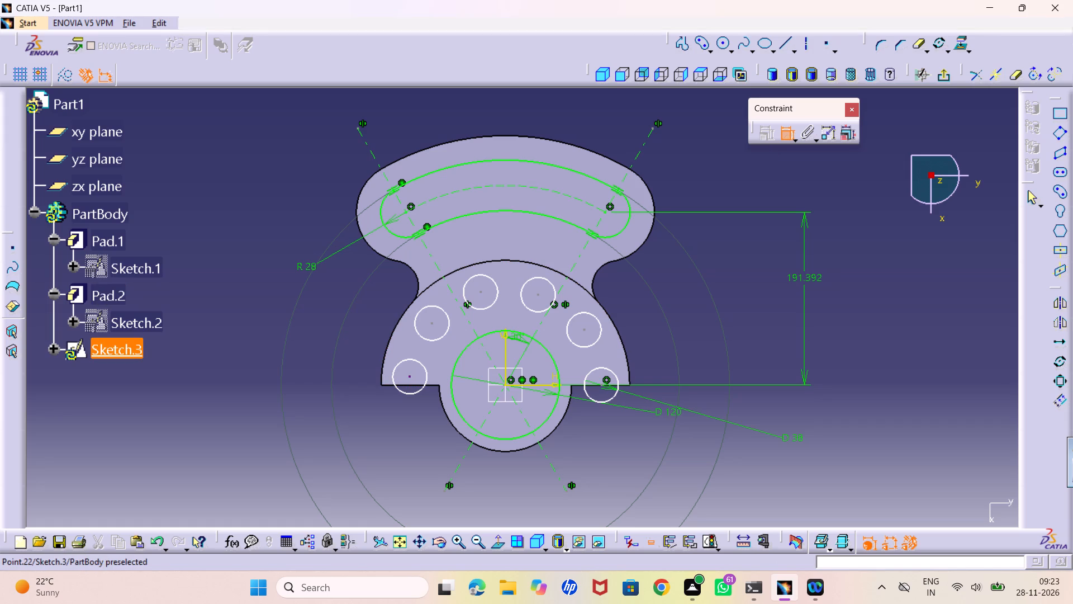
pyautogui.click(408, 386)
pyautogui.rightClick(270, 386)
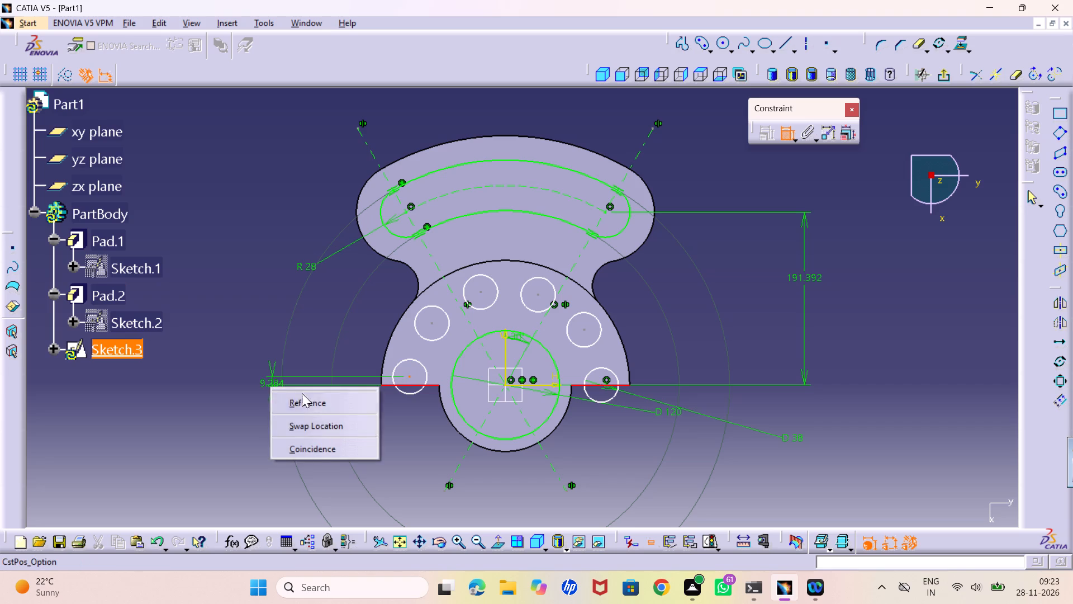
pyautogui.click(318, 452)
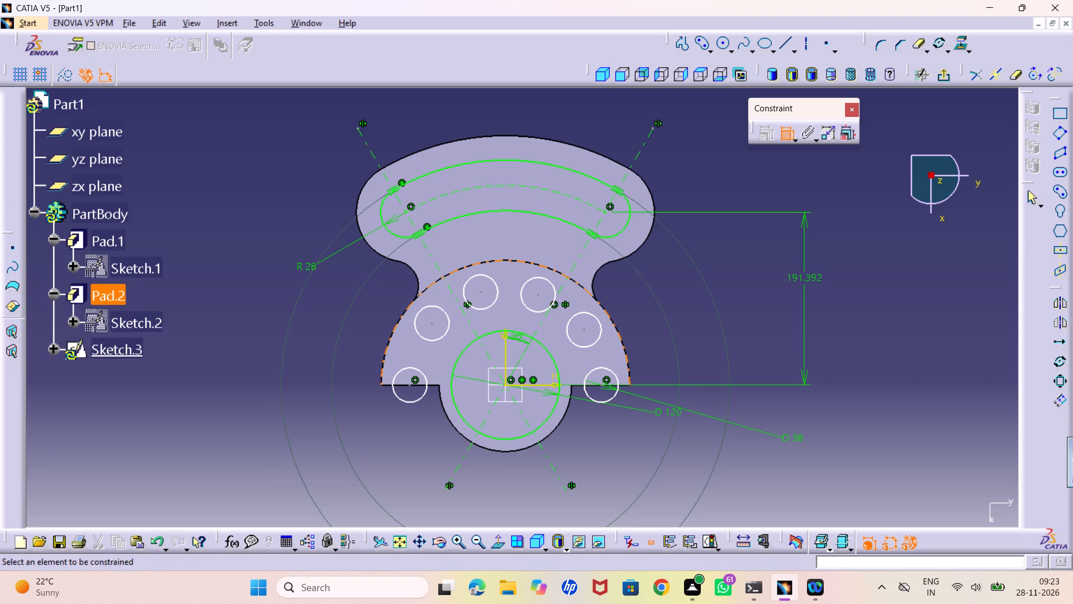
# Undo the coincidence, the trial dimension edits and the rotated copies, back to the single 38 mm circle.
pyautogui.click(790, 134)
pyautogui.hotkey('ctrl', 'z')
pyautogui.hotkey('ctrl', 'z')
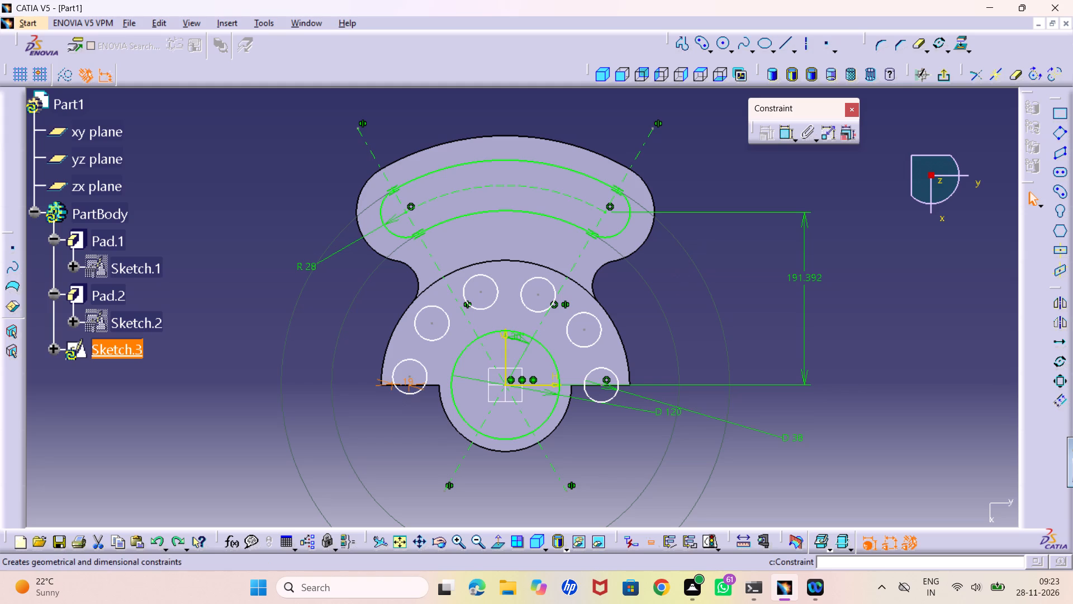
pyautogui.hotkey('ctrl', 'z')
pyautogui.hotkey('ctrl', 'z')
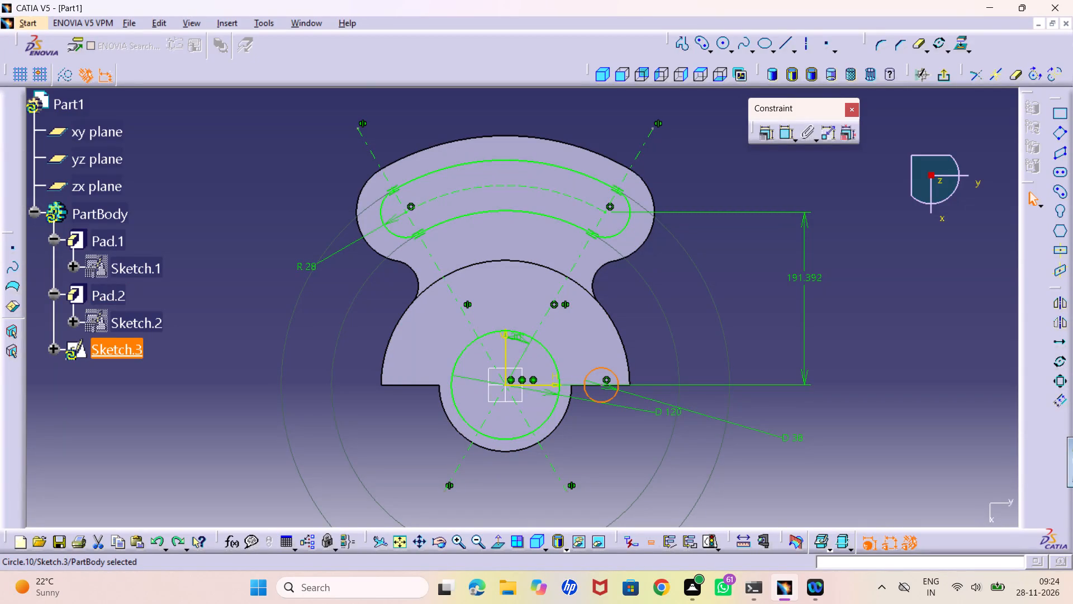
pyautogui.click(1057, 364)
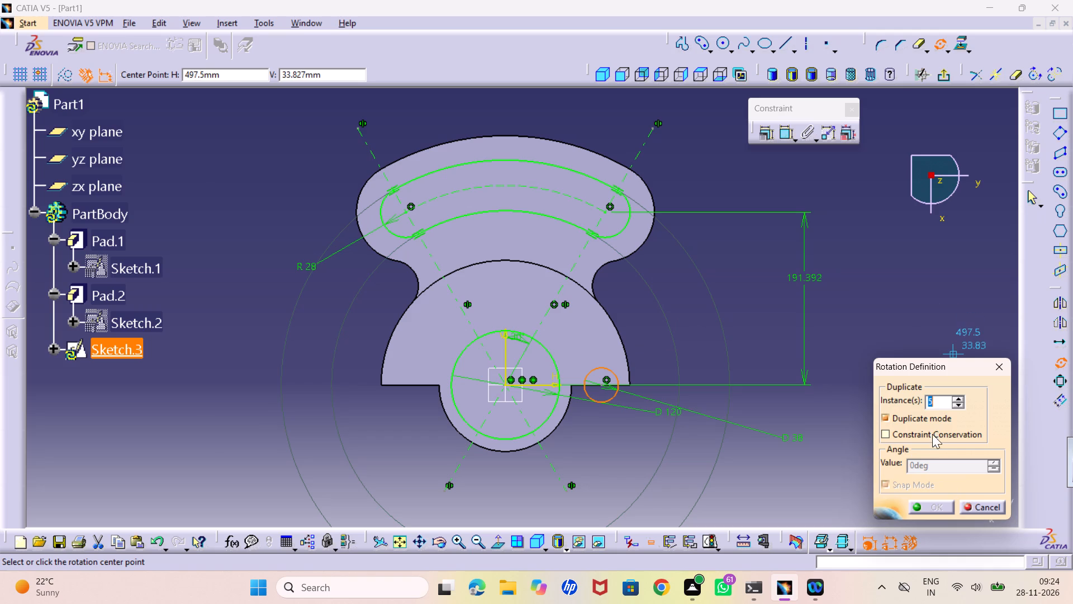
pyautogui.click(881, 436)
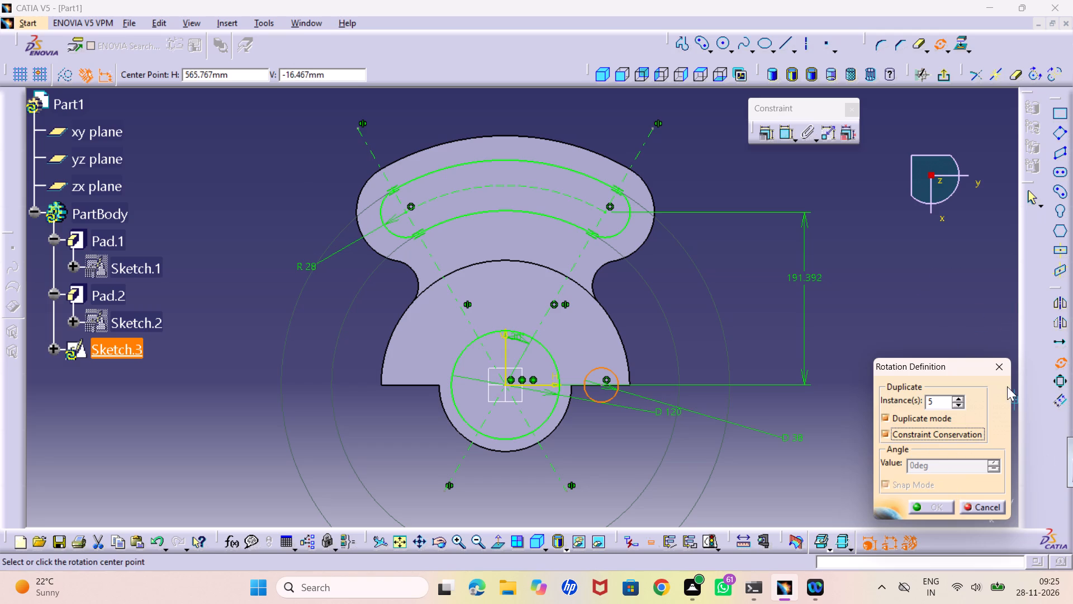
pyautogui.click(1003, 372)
# Delete the 38 mm circle beside the 120 mm circle and exit the sketch.
pyautogui.rightClick(613, 397)
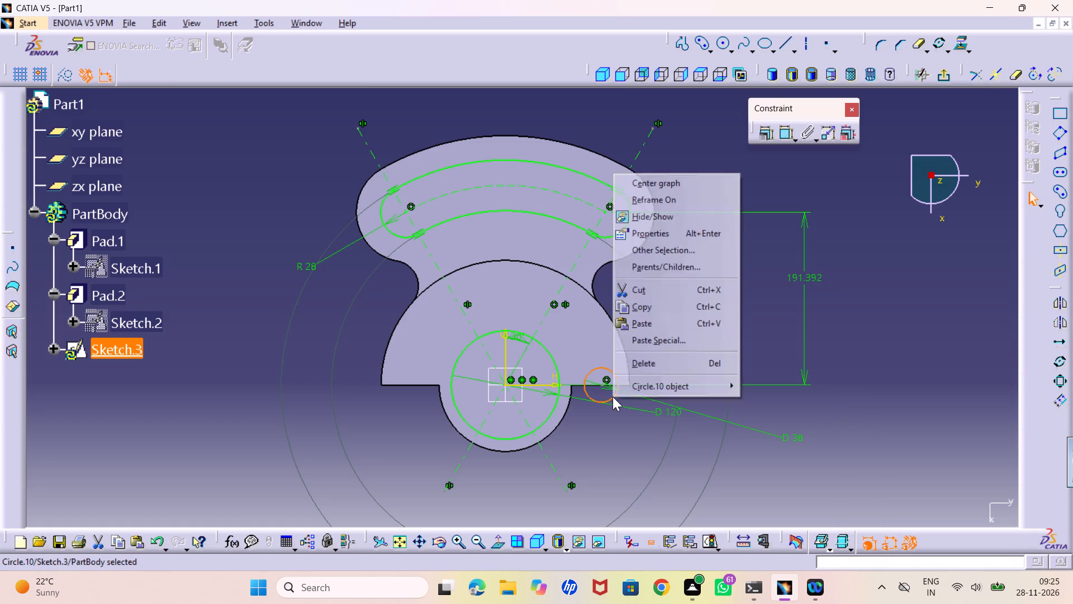
pyautogui.click(639, 365)
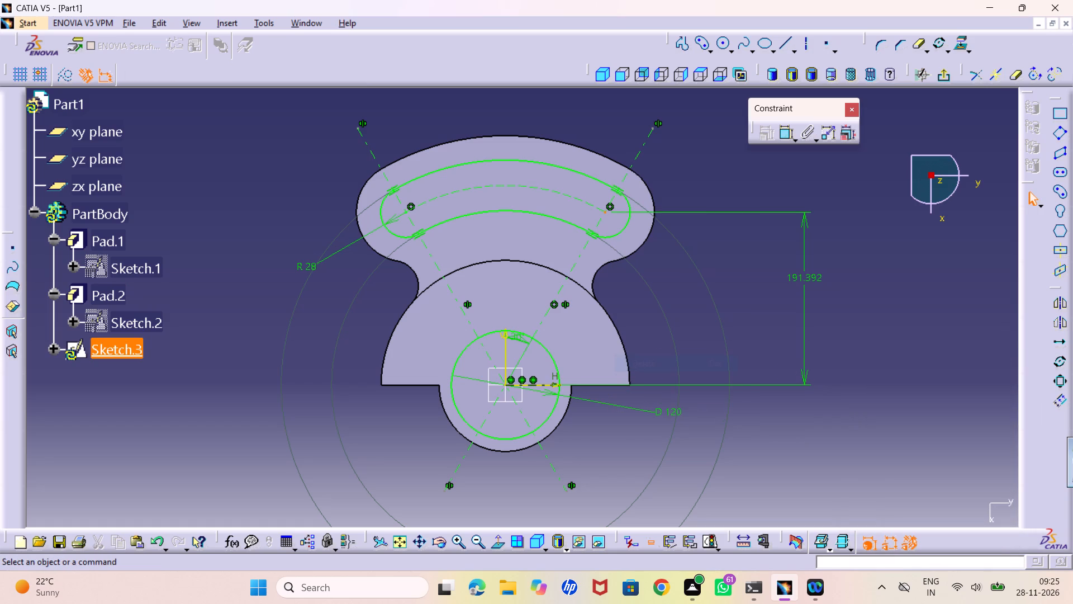
pyautogui.moveTo(629, 282); pyautogui.dragTo(642, 295, button='middle')
pyautogui.rightClick(629, 282)
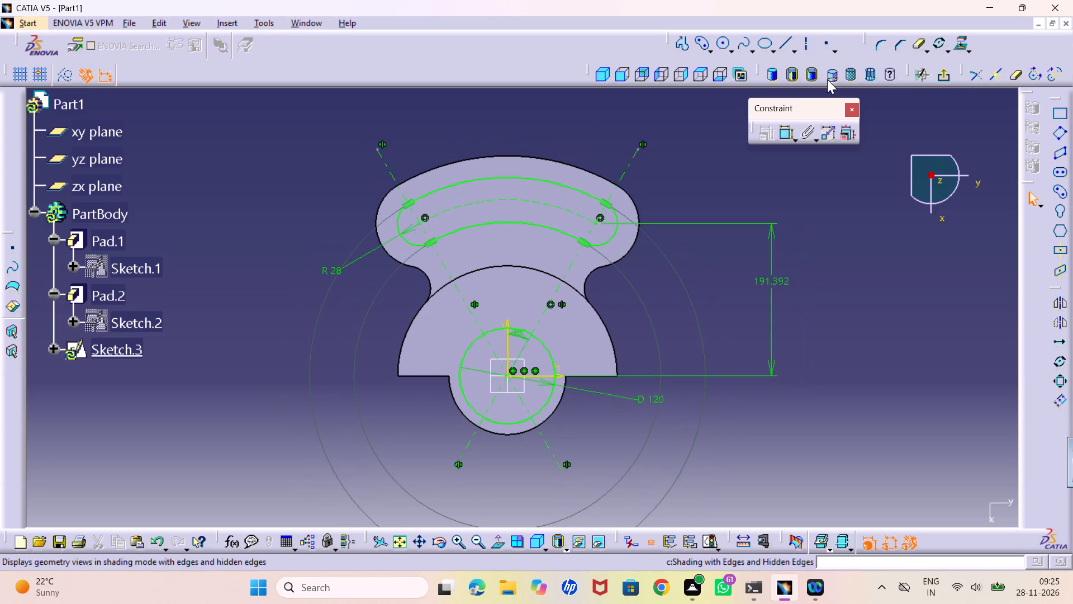
pyautogui.click(947, 79)
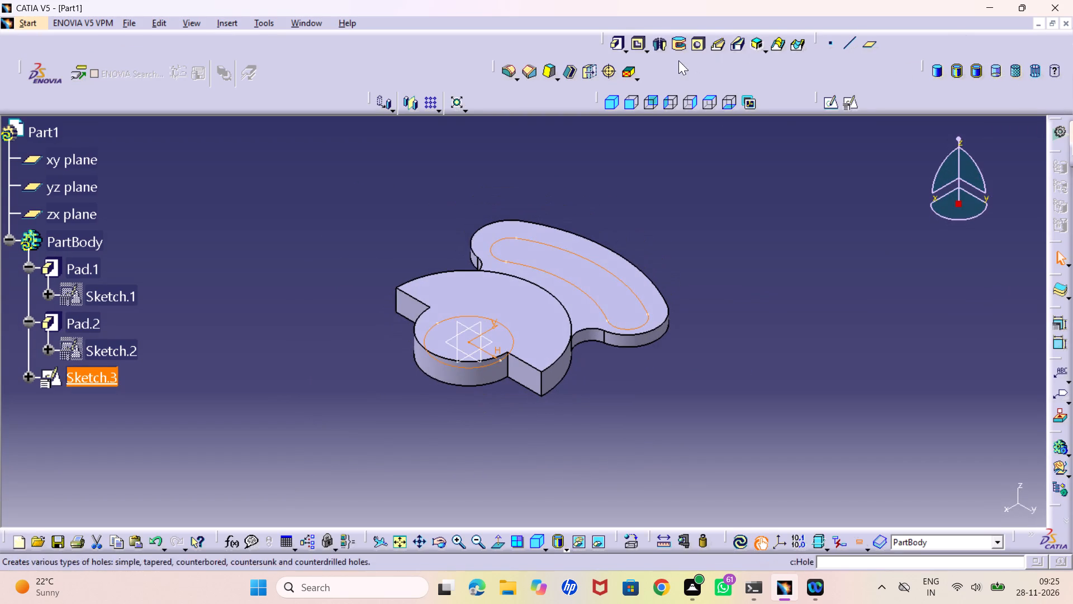
# Create a pocket from the slot-and-circle sketch with the first limit set to Up to last.
pyautogui.click(635, 49)
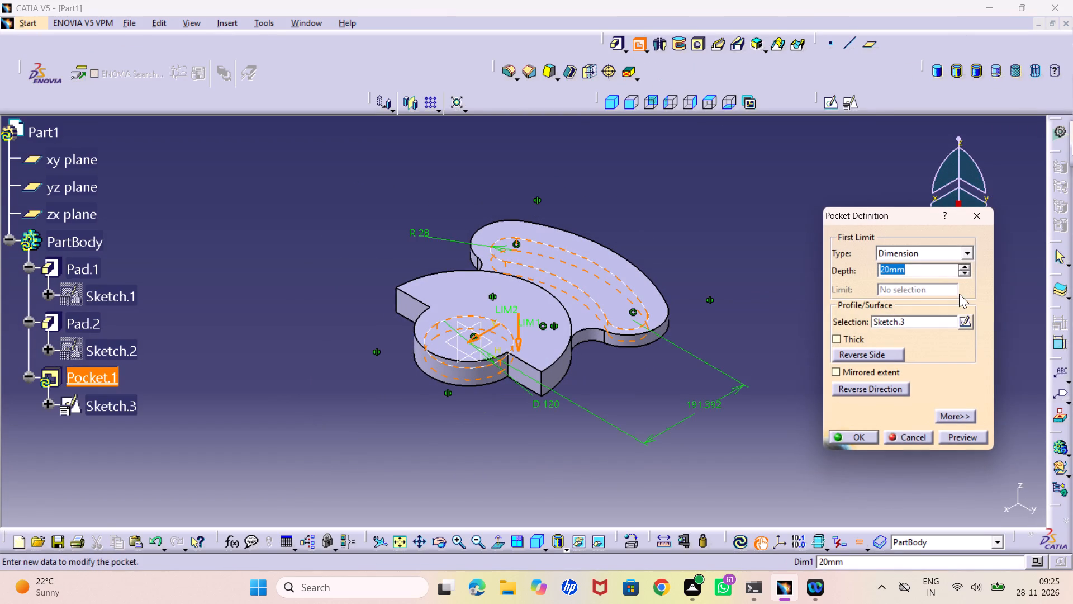
pyautogui.click(970, 251)
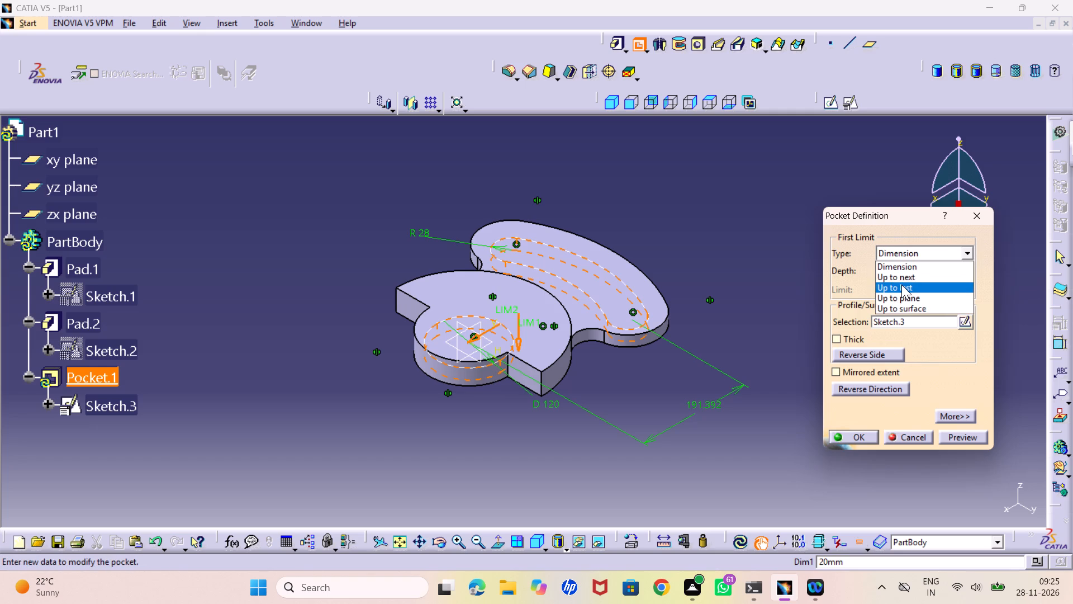
pyautogui.click(901, 285)
pyautogui.click(849, 435)
pyautogui.click(801, 371)
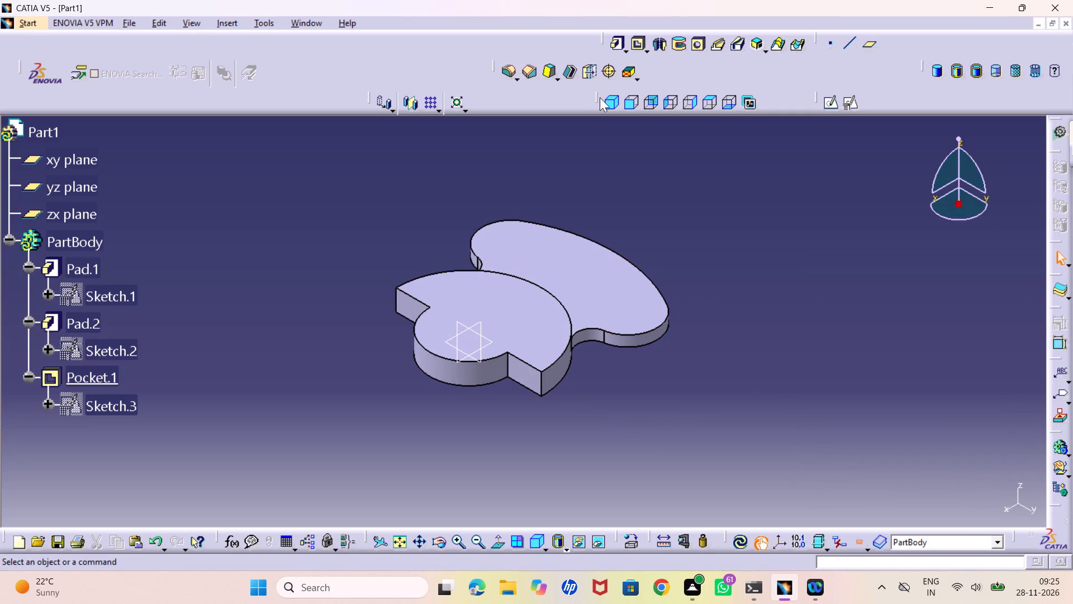
# Edit the pocket and set its second limit to Up to last, previewing the cut before accepting.
pyautogui.doubleClick(98, 373)
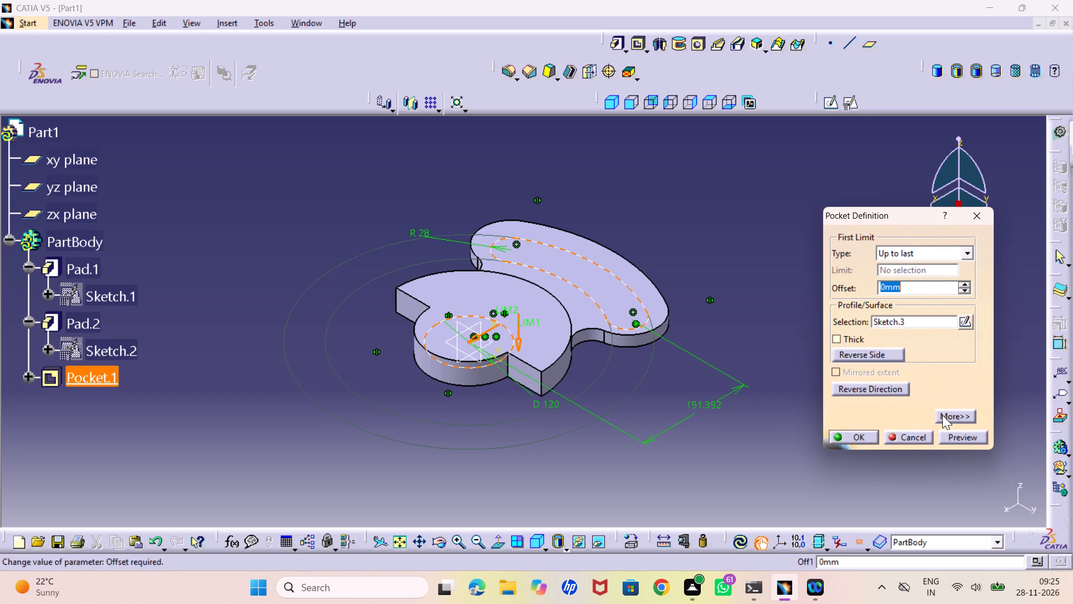
pyautogui.click(942, 415)
pyautogui.click(1051, 245)
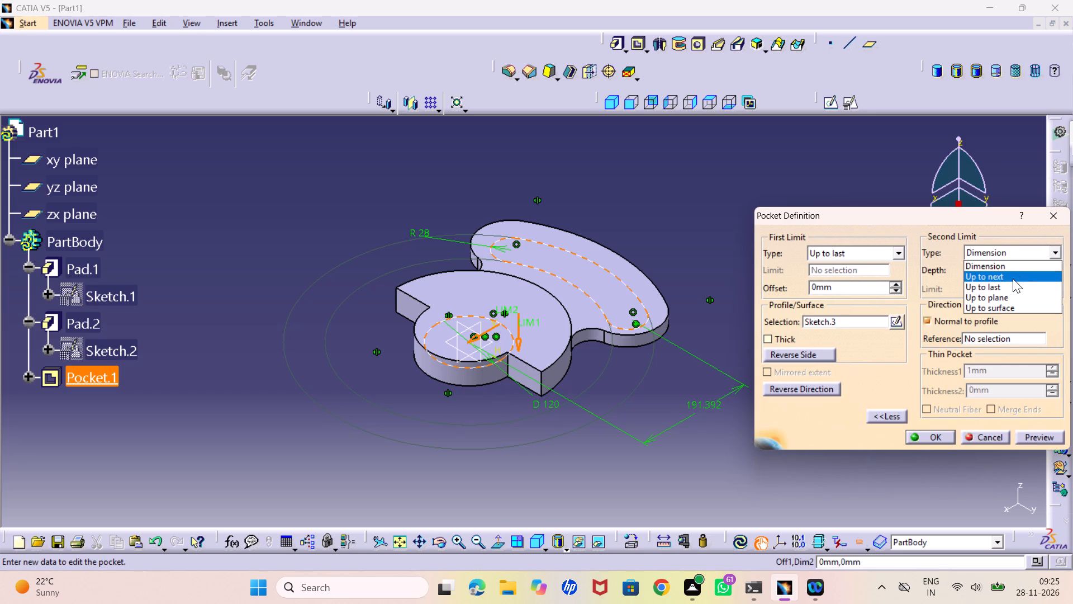
pyautogui.click(990, 288)
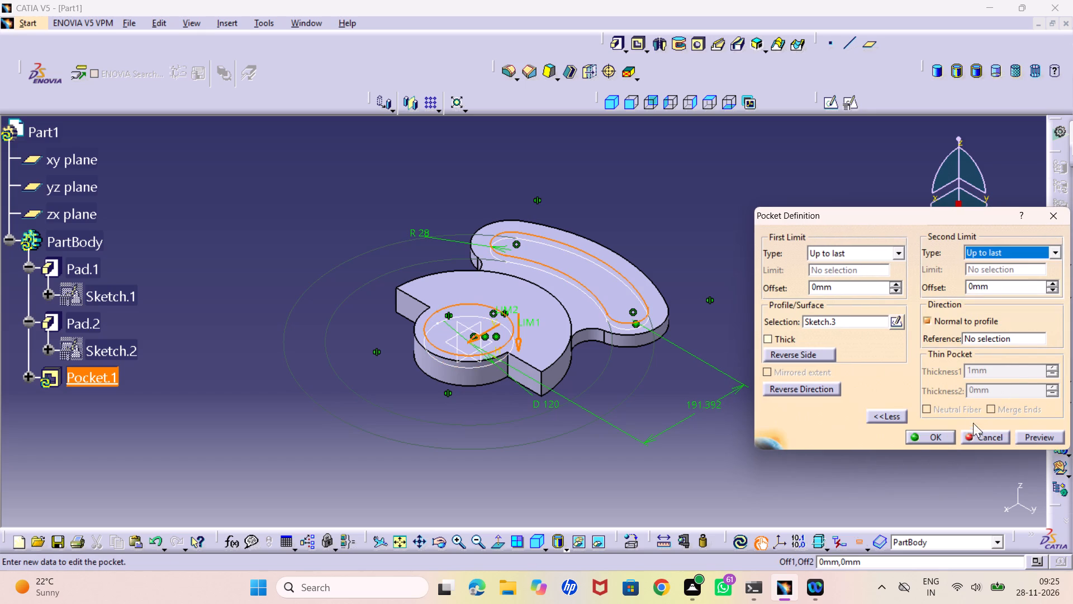
pyautogui.click(1031, 433)
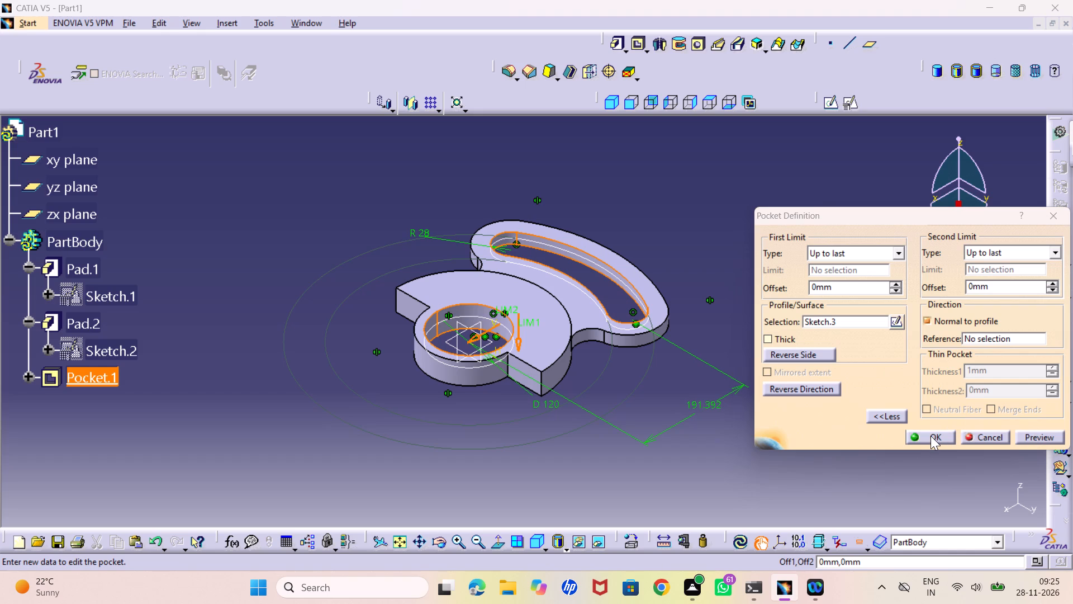
pyautogui.click(720, 488)
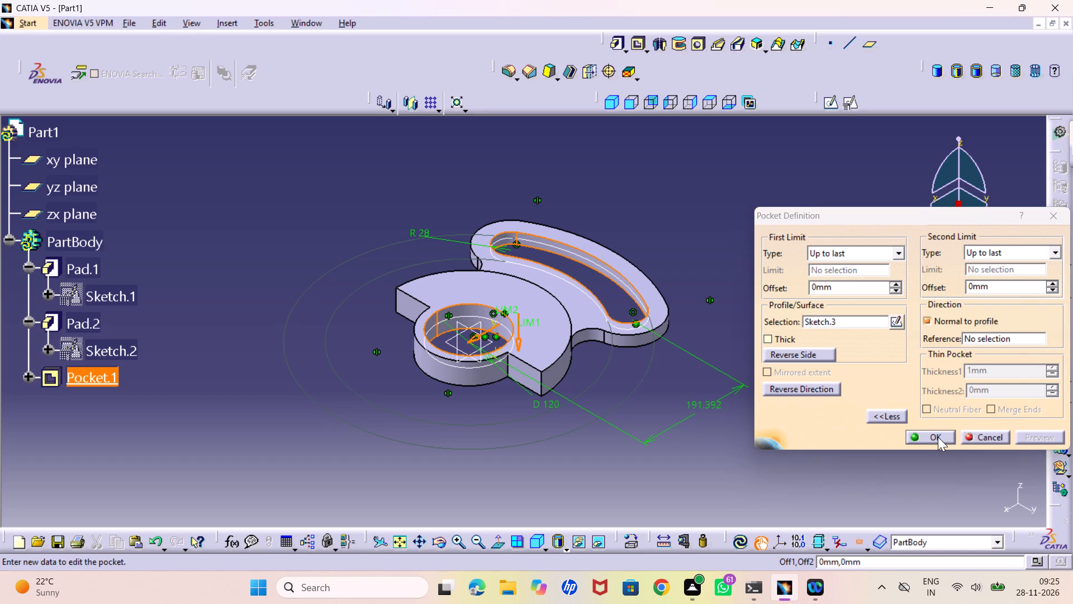
pyautogui.click(938, 437)
pyautogui.click(827, 446)
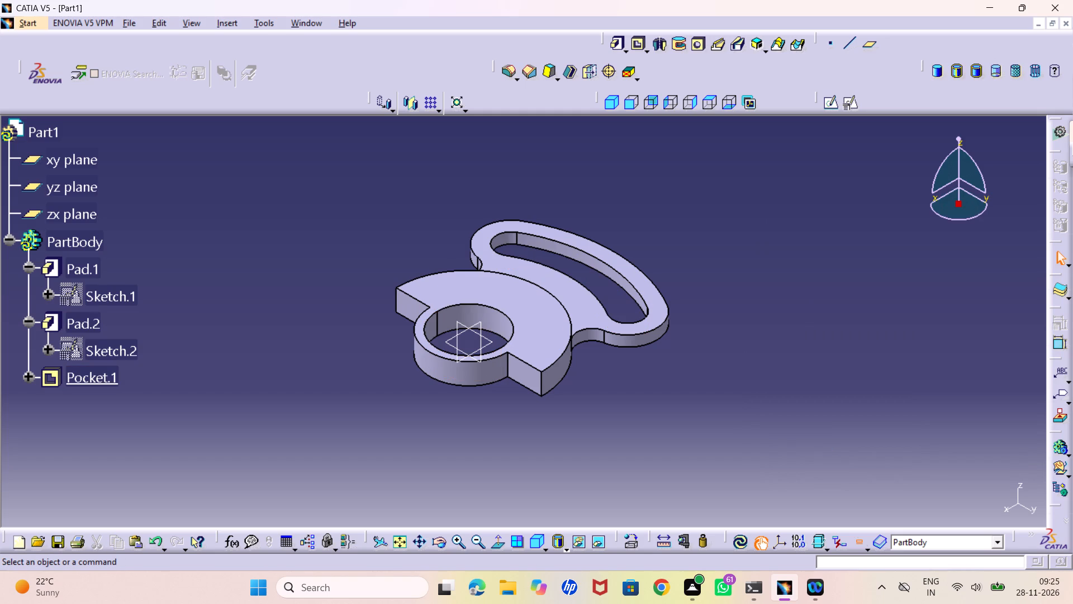
# Inspect the pocketed part from below and the sides, and return to the isometric view.
pyautogui.moveTo(506, 391); pyautogui.dragTo(553, 516, button='middle')
pyautogui.moveTo(506, 391); pyautogui.dragTo(553, 516, button='right')
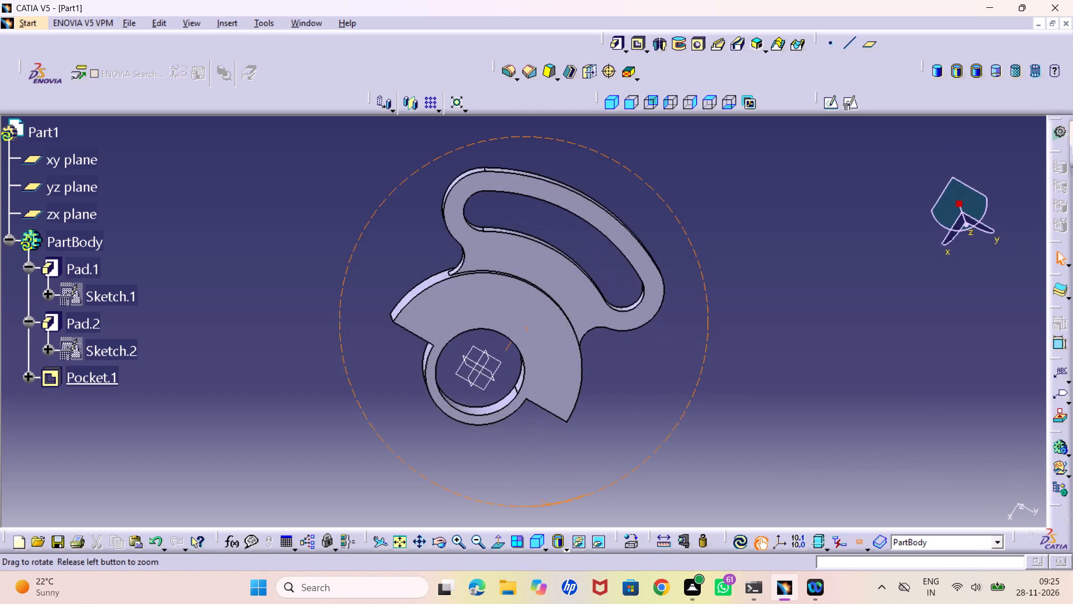
pyautogui.moveTo(553, 516); pyautogui.dragTo(635, 487, button='right')
pyautogui.moveTo(553, 516); pyautogui.dragTo(635, 487, button='middle')
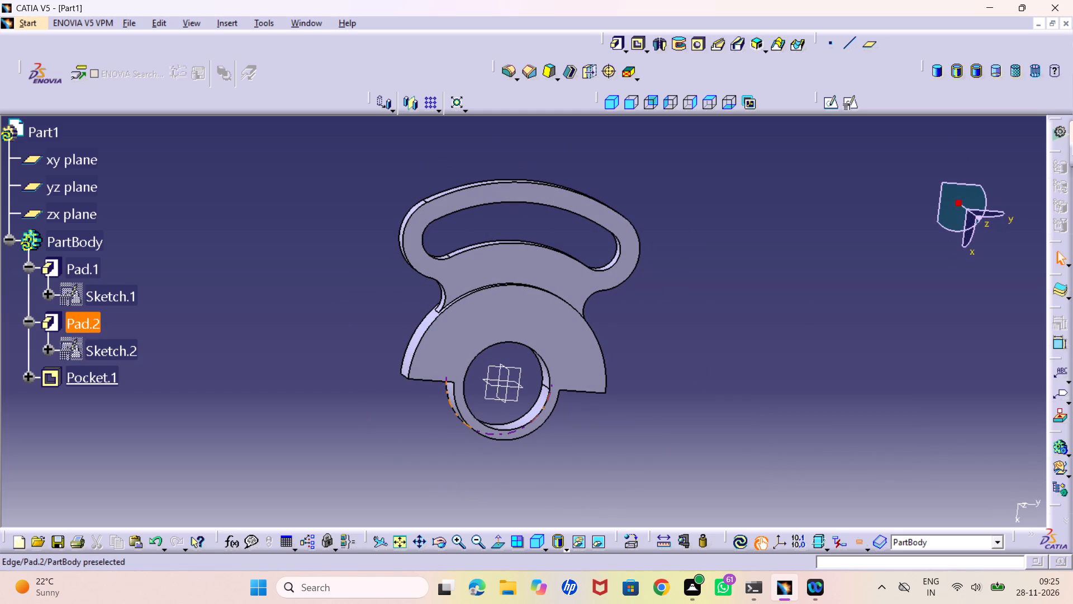
pyautogui.moveTo(372, 323); pyautogui.dragTo(423, 285, button='middle')
pyautogui.moveTo(372, 321); pyautogui.dragTo(423, 285, button='right')
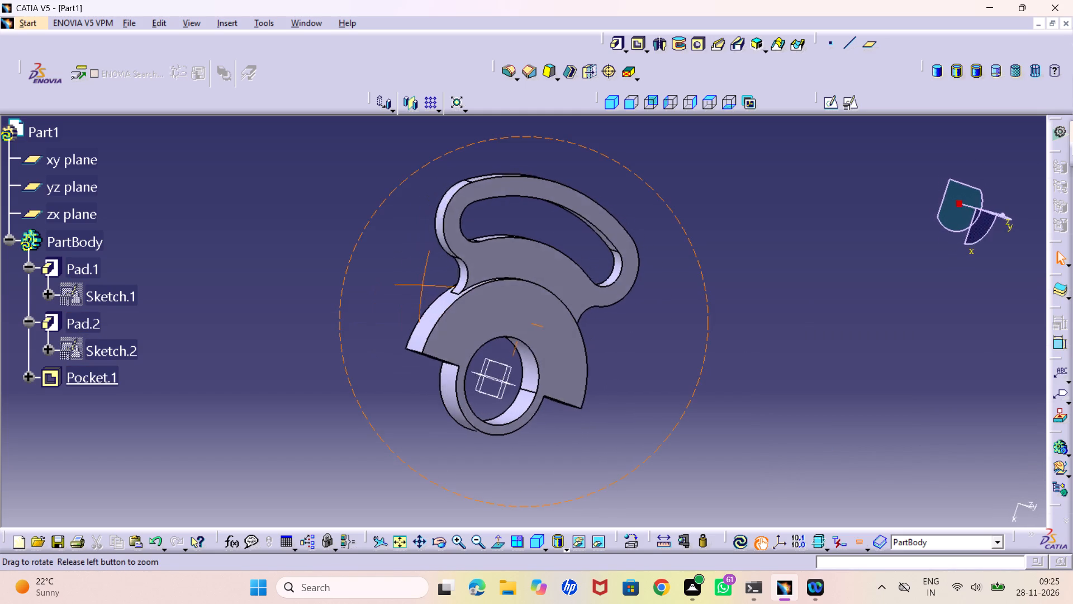
pyautogui.moveTo(423, 285); pyautogui.dragTo(267, 383, button='middle')
pyautogui.moveTo(423, 285); pyautogui.dragTo(267, 383, button='right')
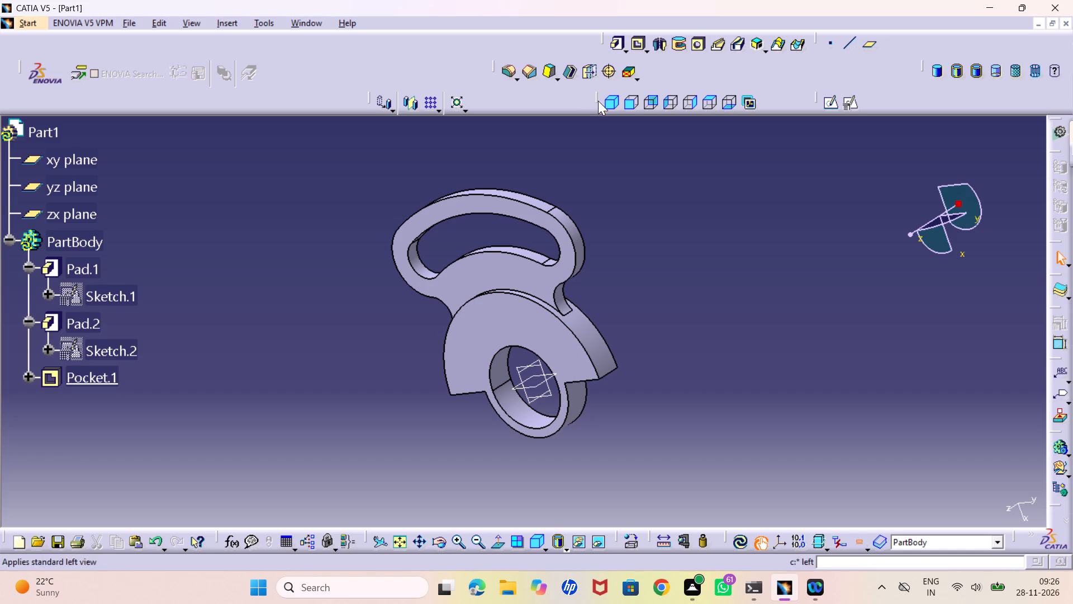
pyautogui.click(615, 104)
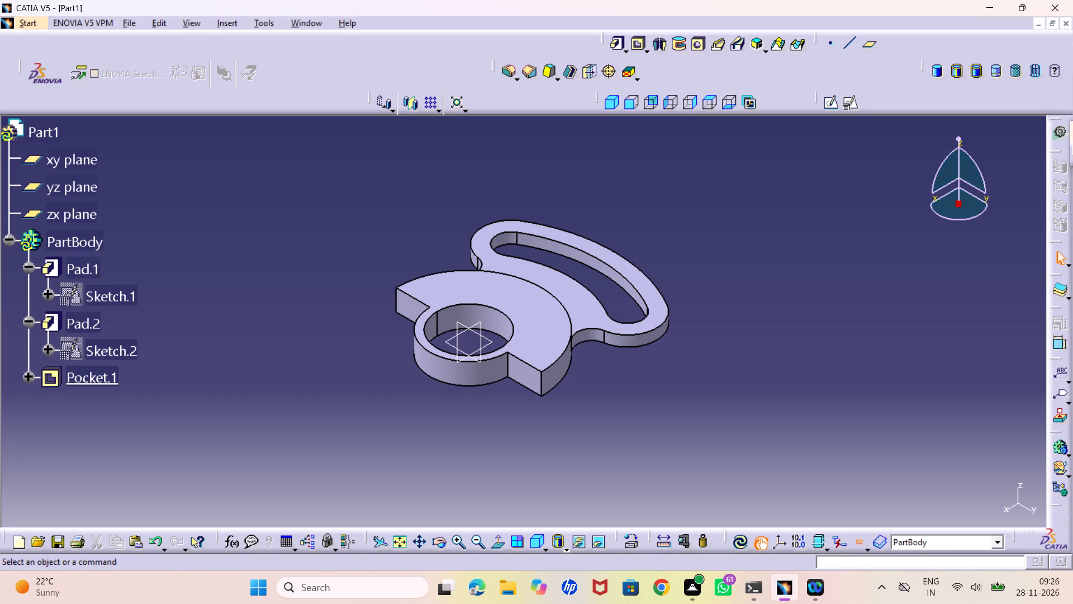
pyautogui.moveTo(602, 426); pyautogui.dragTo(608, 369, button='middle')
pyautogui.rightClick(602, 426)
pyautogui.moveTo(631, 389); pyautogui.dragTo(633, 410, button='middle')
pyautogui.rightClick(633, 410)
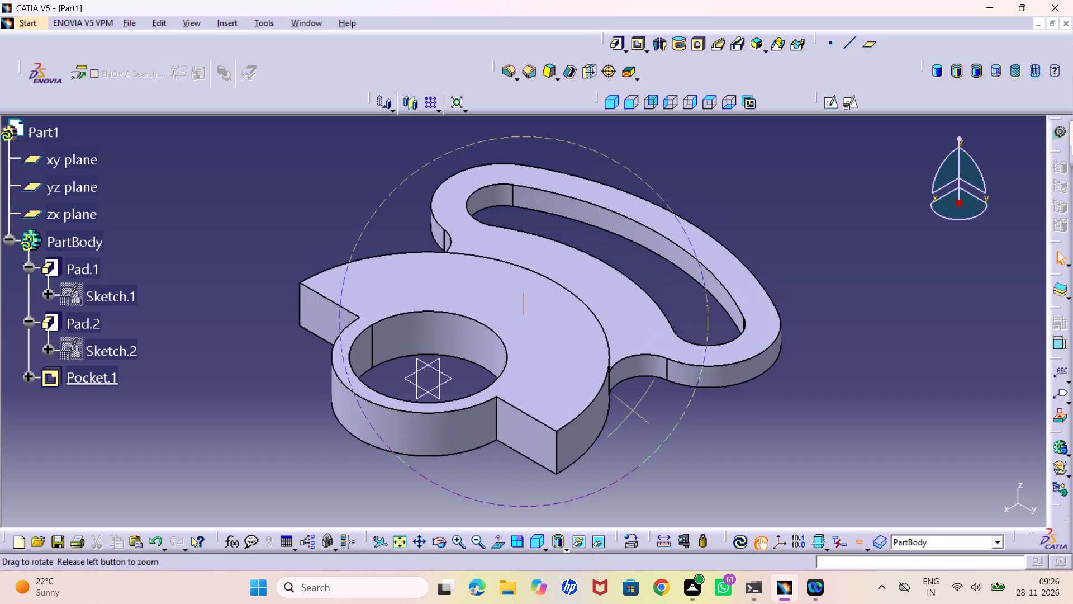
pyautogui.moveTo(633, 410); pyautogui.dragTo(642, 434, button='middle')
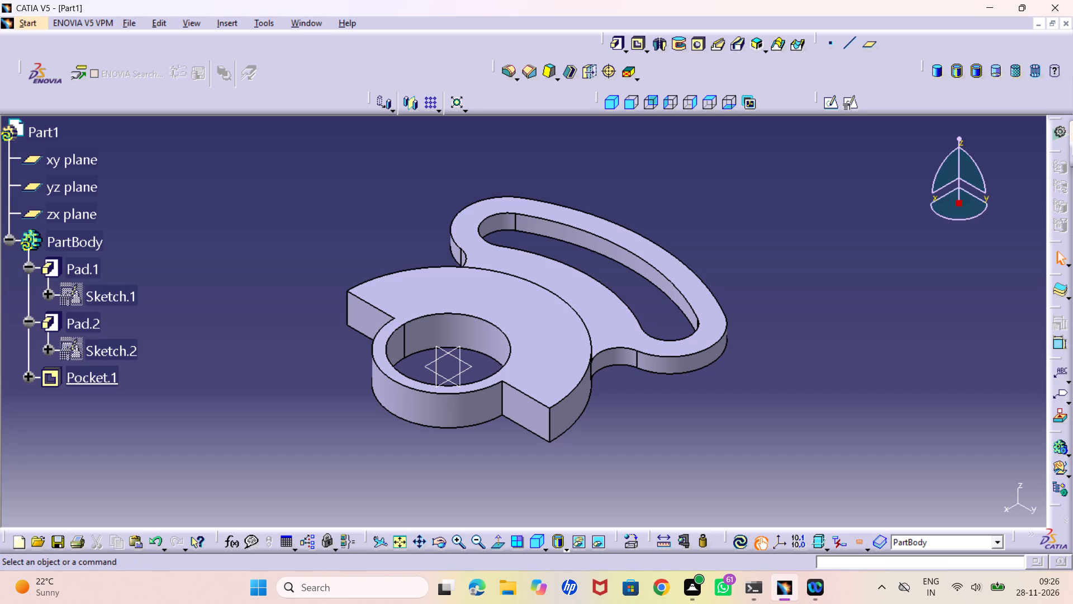
# Create a positioned sketch on the half-disc pad's top face, with Swap and Reverse V enabled.
pyautogui.click(539, 343)
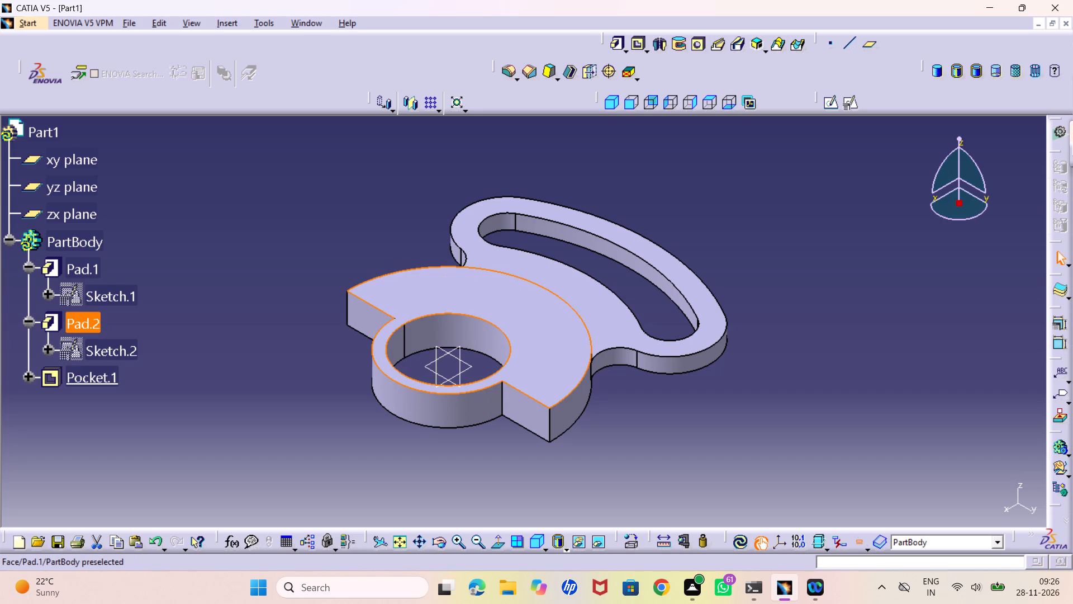
pyautogui.click(858, 97)
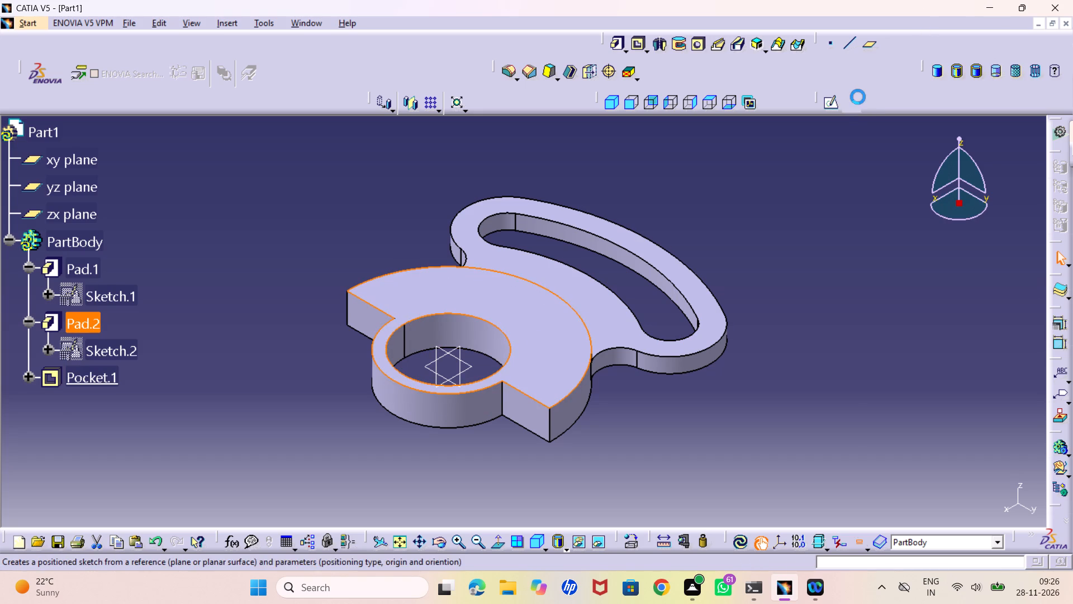
pyautogui.click(990, 481)
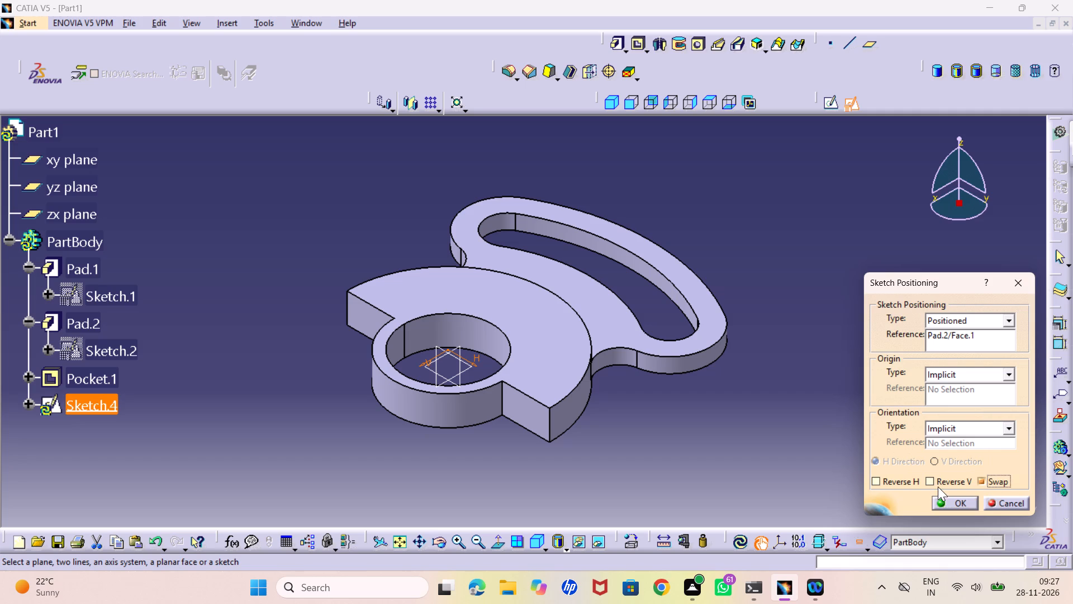
pyautogui.click(936, 480)
pyautogui.click(958, 503)
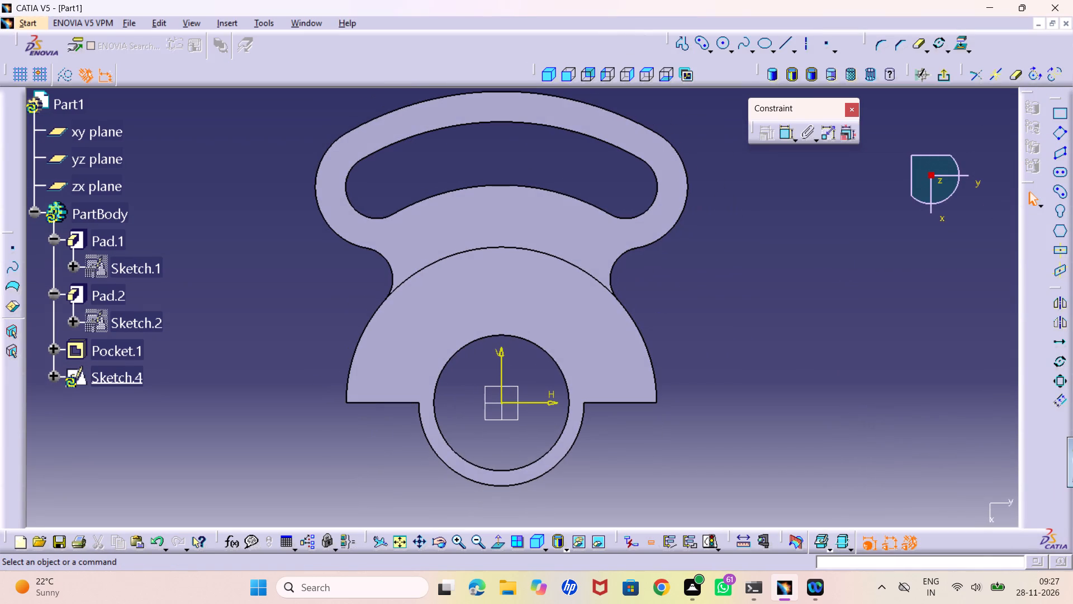
# Sketch a circle on the horizontal axis about 107 mm from the origin, on the half-disc's straight edge, and dimension its diameter to 38 mm.
pyautogui.moveTo(662, 432); pyautogui.dragTo(663, 421, button='middle')
pyautogui.rightClick(663, 432)
pyautogui.scroll(1, 663, 421)
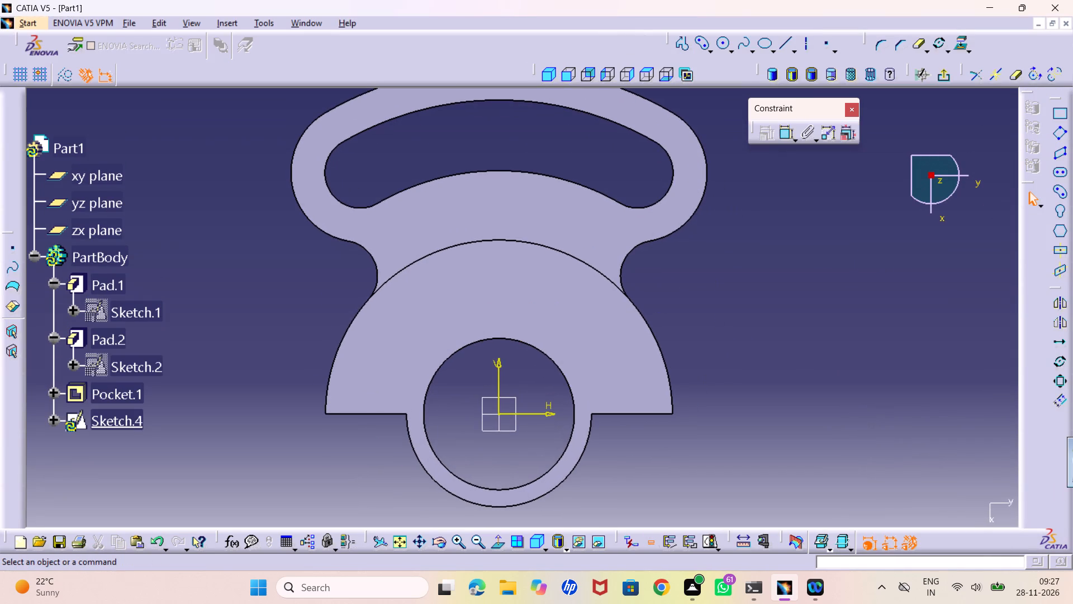
pyautogui.moveTo(665, 446); pyautogui.dragTo(663, 420, button='middle')
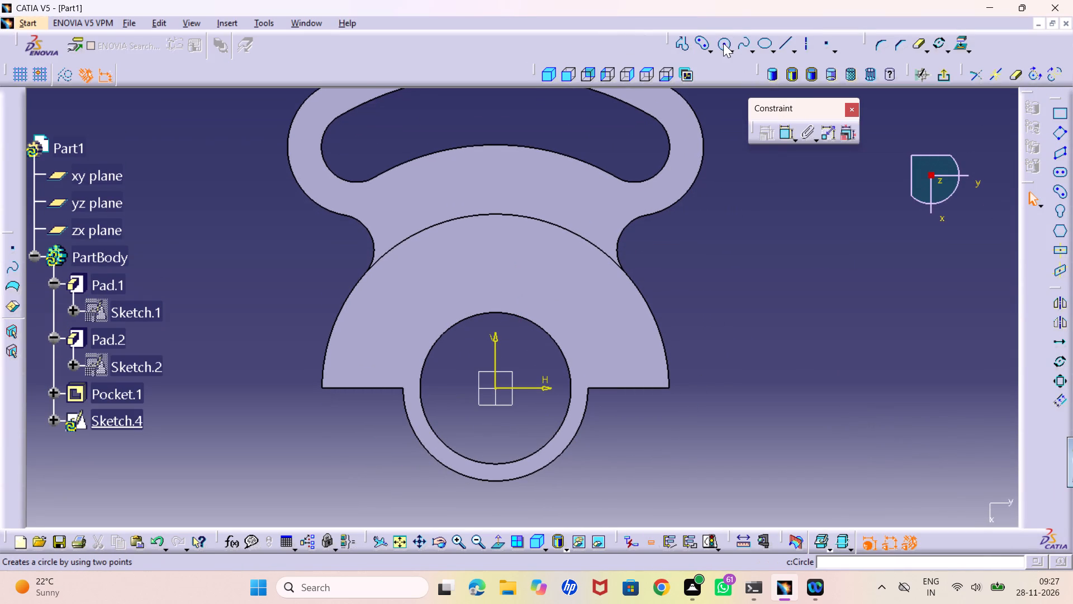
pyautogui.click(723, 43)
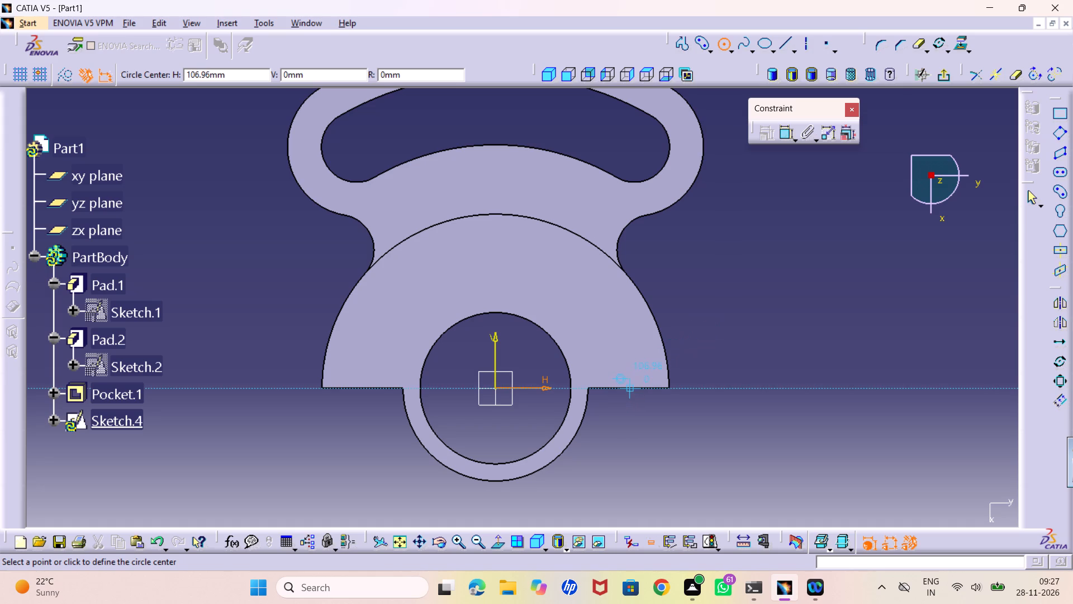
pyautogui.click(629, 387)
pyautogui.click(637, 406)
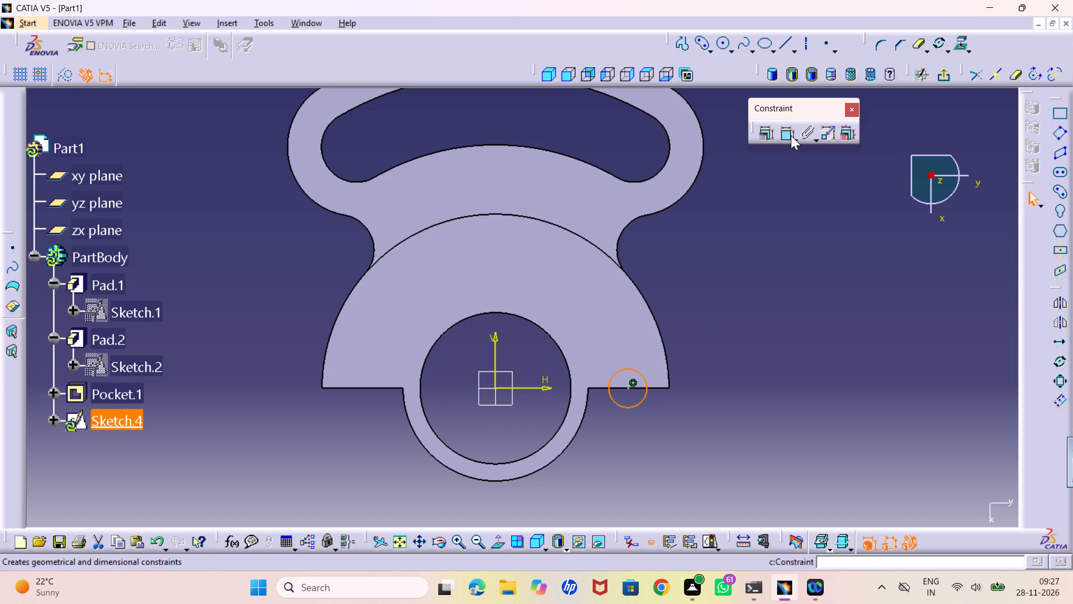
pyautogui.click(791, 135)
pyautogui.click(720, 407)
pyautogui.doubleClick(716, 403)
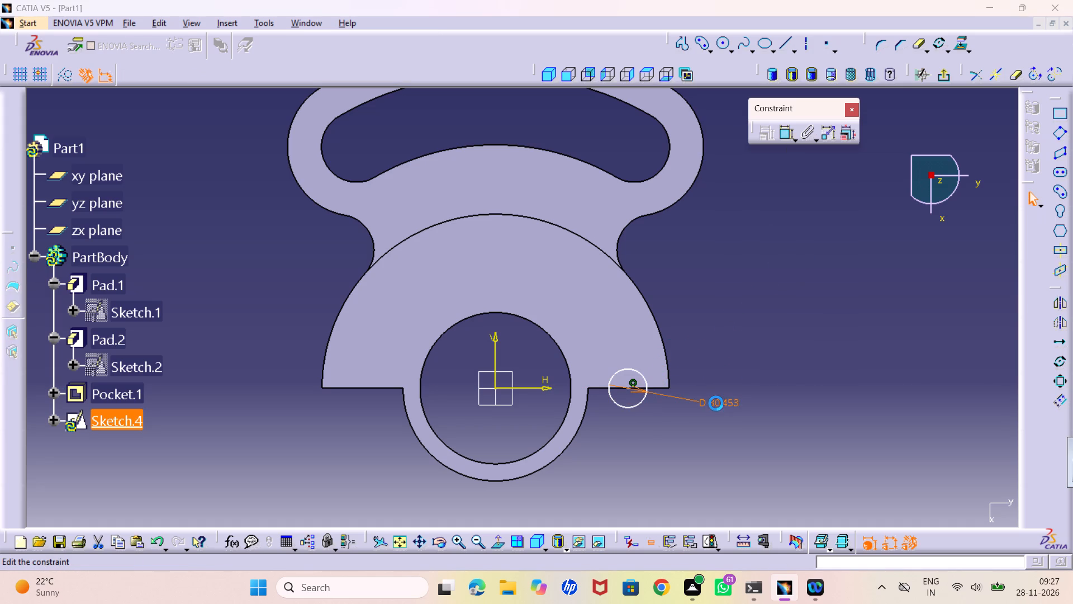
pyautogui.write('38')
pyautogui.press('Return')
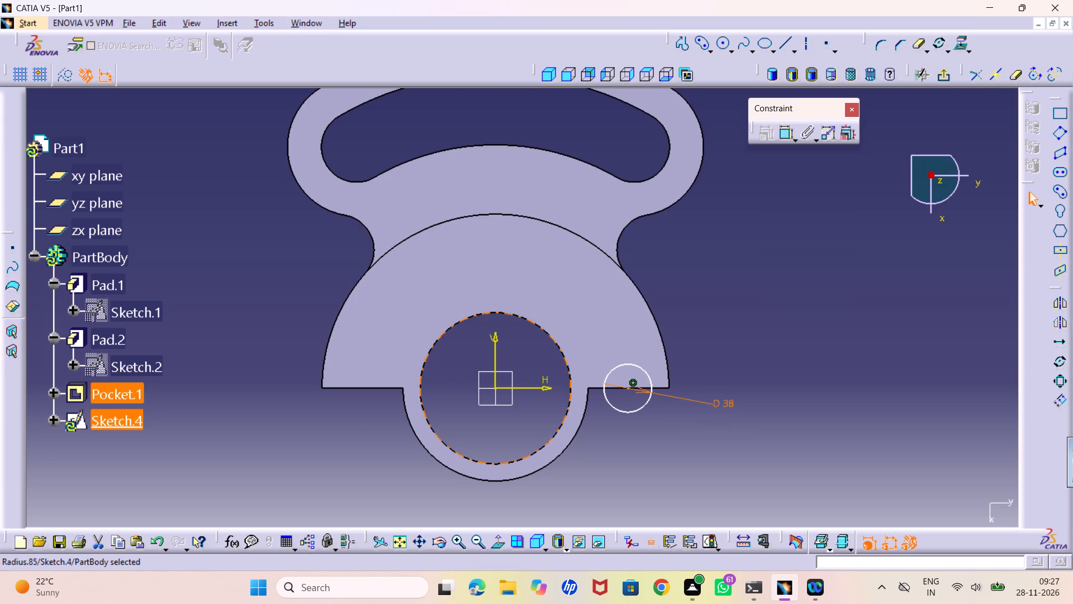
# Set the small circle's diameter to 36 mm.
pyautogui.doubleClick(727, 402)
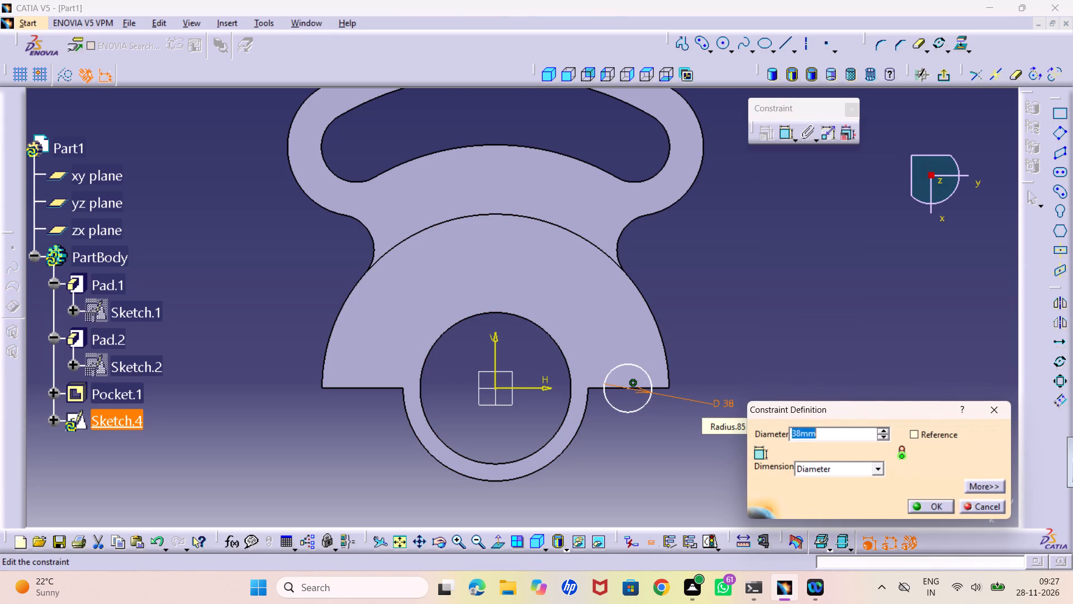
pyautogui.write('36')
pyautogui.press('Return')
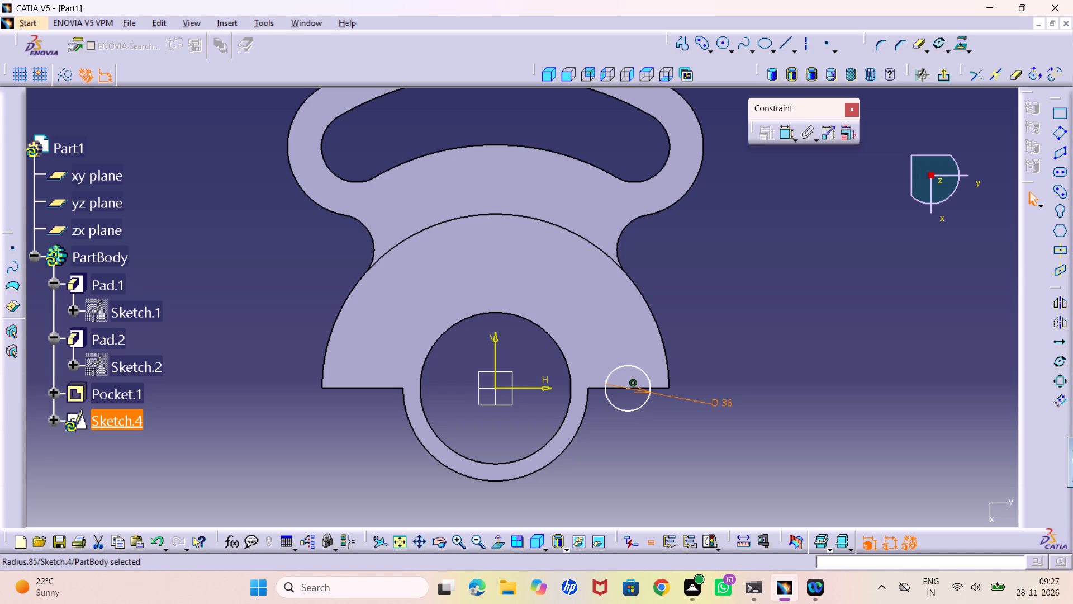
pyautogui.scroll(1, 1005, 219)
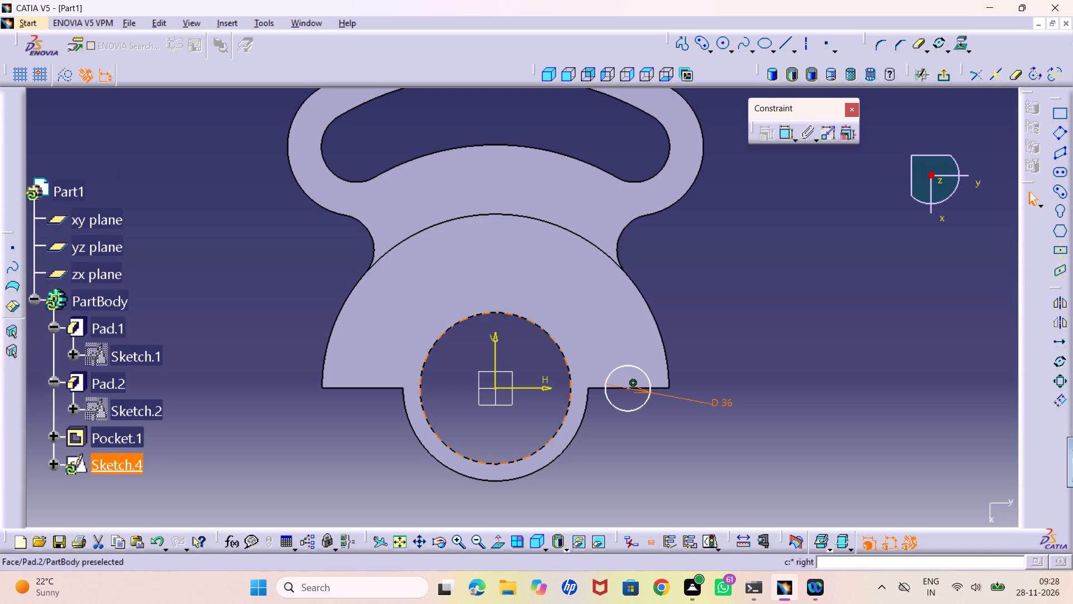
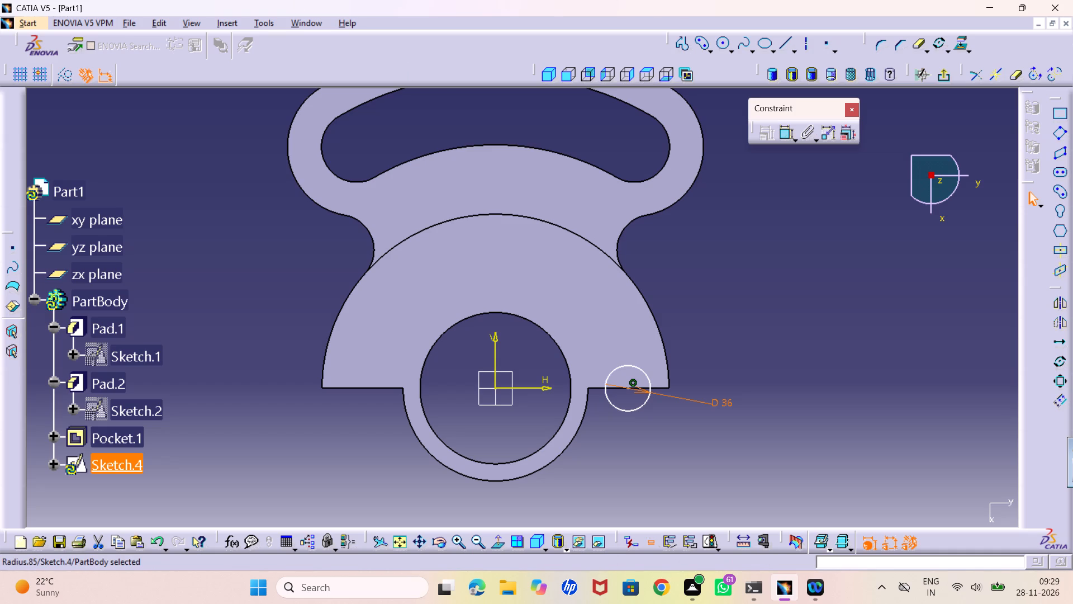
# Measure between the outer arc of the lower ring and the outer arc of the half-disc pad.
pyautogui.click(789, 133)
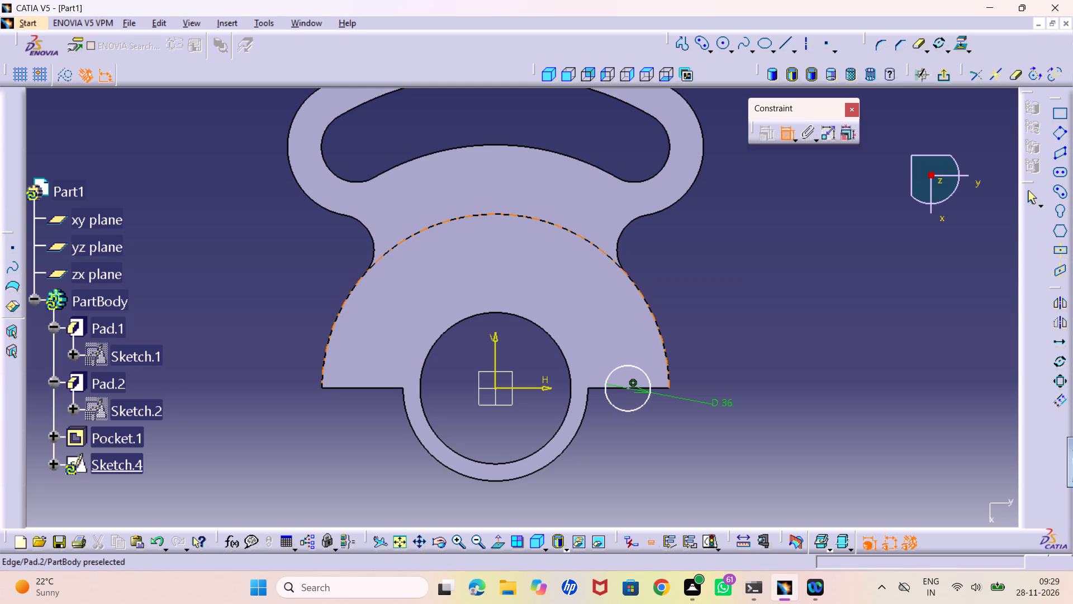
pyautogui.click(785, 134)
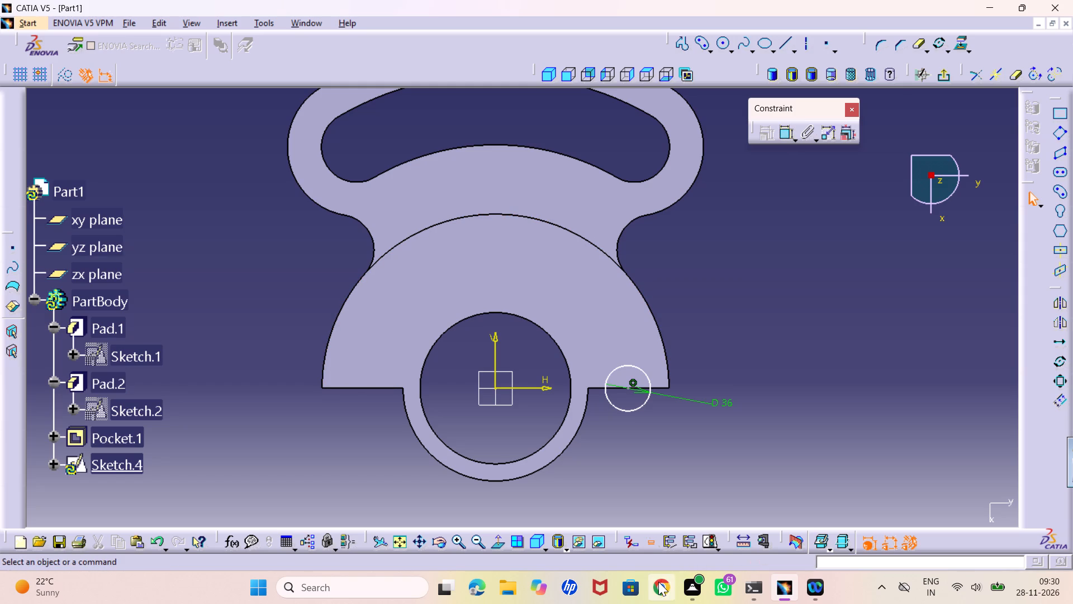
pyautogui.click(748, 537)
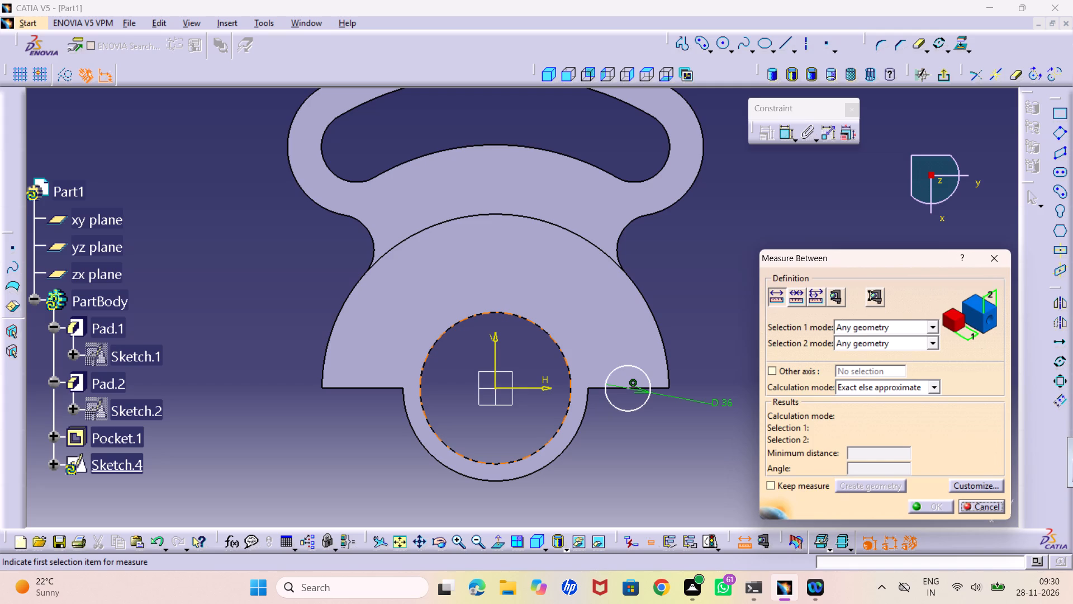
pyautogui.click(590, 398)
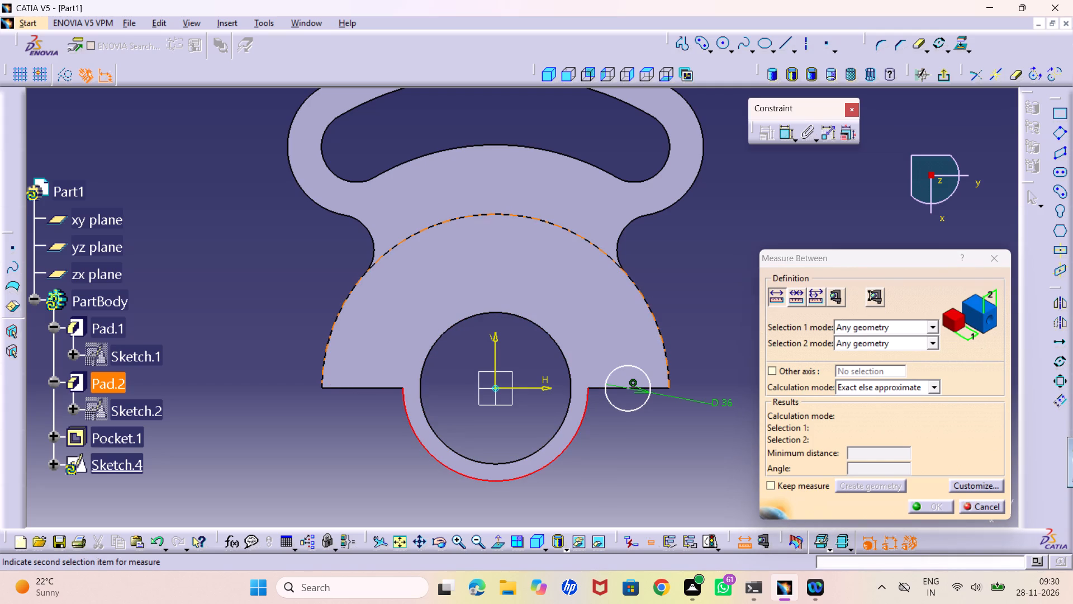
pyautogui.click(665, 361)
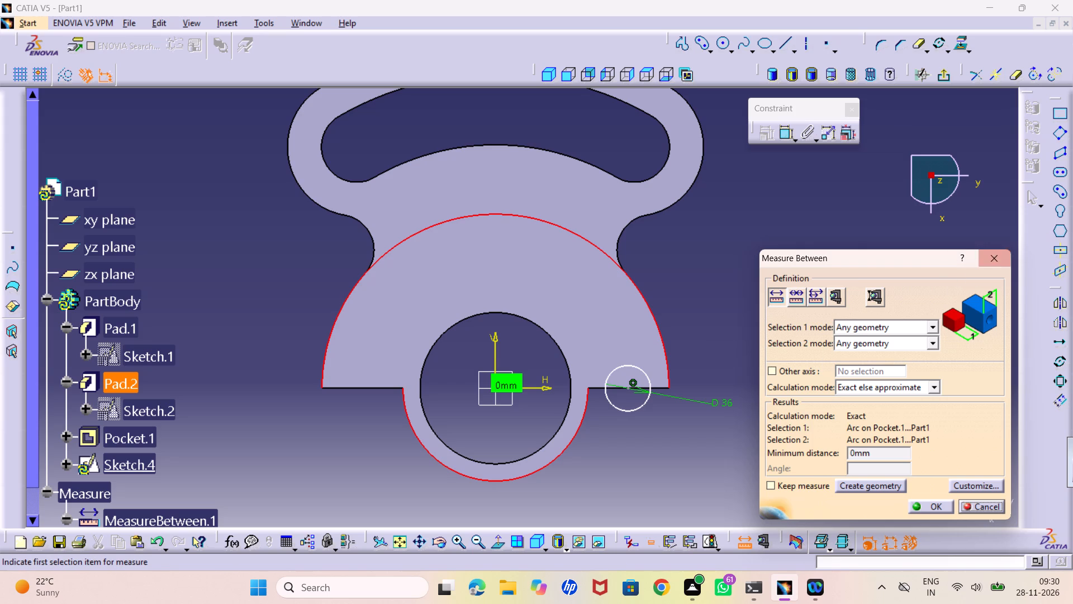
pyautogui.click(1004, 262)
# View the part at an angle and repeat the measurement between the ring's outer arc and the half-disc's outer arc.
pyautogui.moveTo(694, 480); pyautogui.dragTo(687, 473, button='middle')
pyautogui.moveTo(693, 480); pyautogui.dragTo(687, 473, button='right')
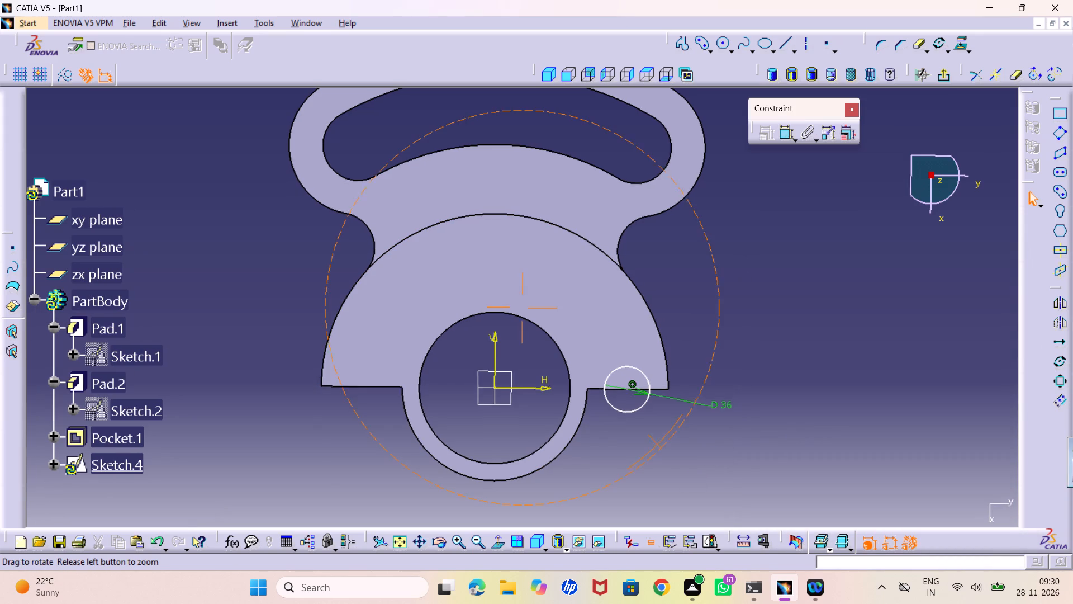
pyautogui.moveTo(687, 473); pyautogui.dragTo(658, 412, button='middle')
pyautogui.moveTo(687, 473); pyautogui.dragTo(658, 412, button='right')
pyautogui.moveTo(596, 467); pyautogui.dragTo(538, 399, button='middle')
pyautogui.moveTo(591, 462); pyautogui.dragTo(538, 399, button='right')
pyautogui.scroll(1, 810, 377)
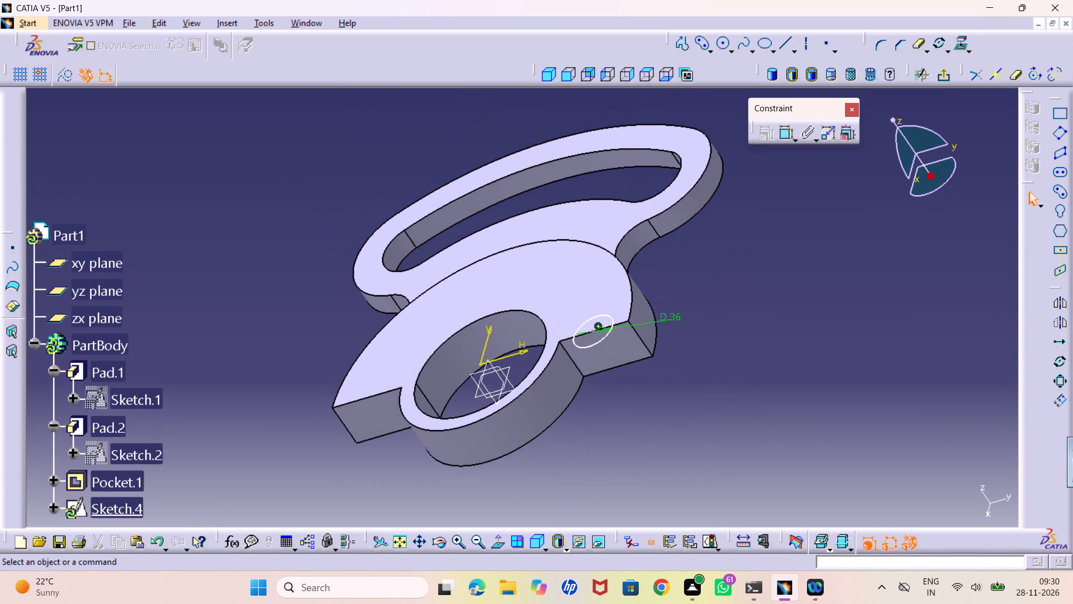
pyautogui.moveTo(810, 377); pyautogui.dragTo(816, 424, button='middle')
pyautogui.moveTo(810, 377); pyautogui.dragTo(816, 424, button='right')
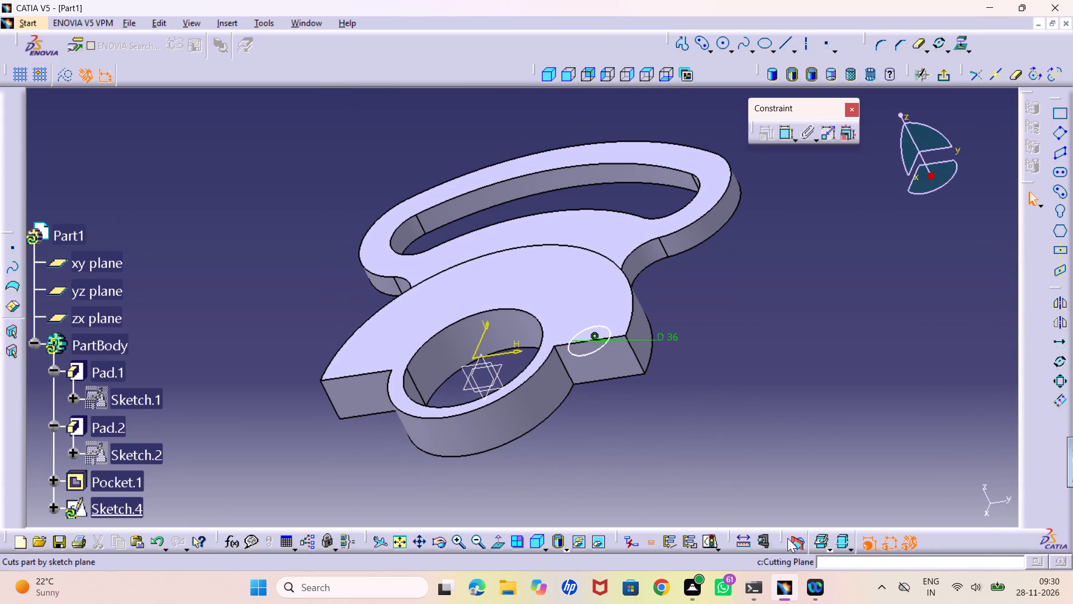
pyautogui.click(747, 539)
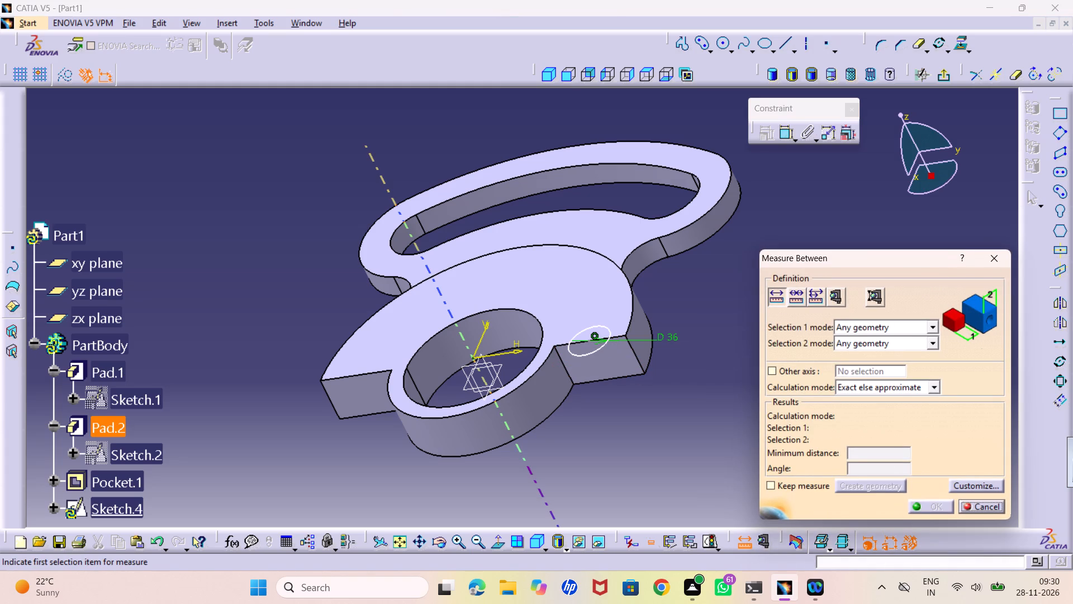
pyautogui.click(550, 358)
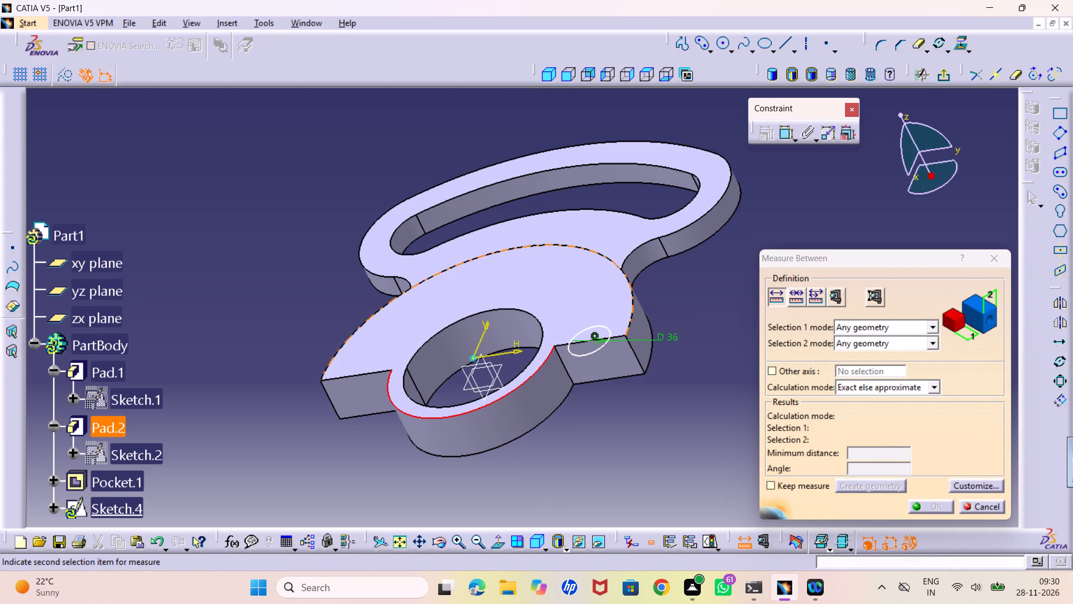
pyautogui.click(634, 309)
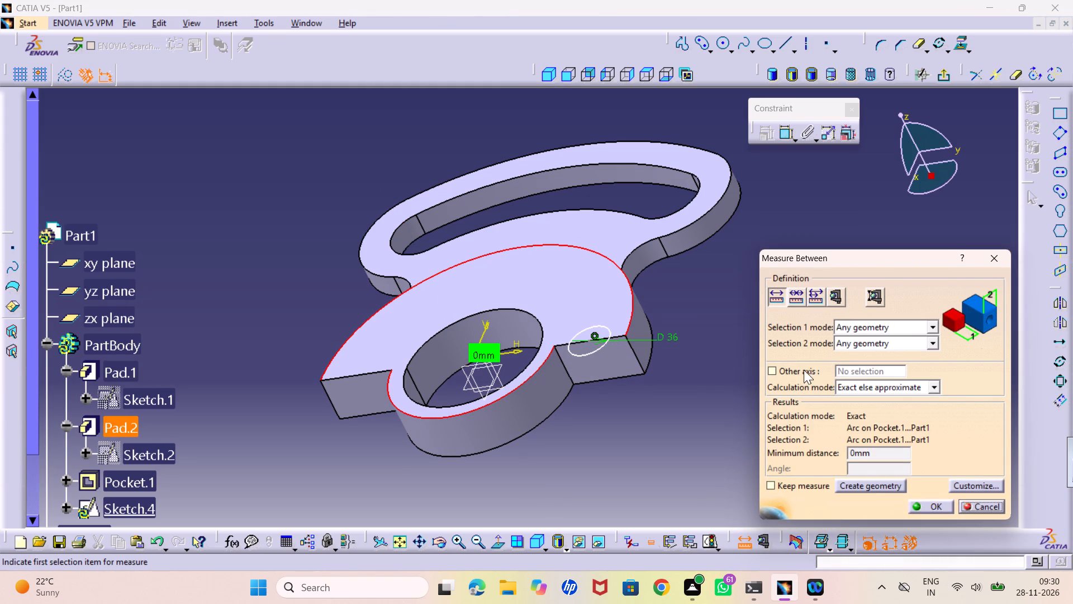
pyautogui.click(993, 262)
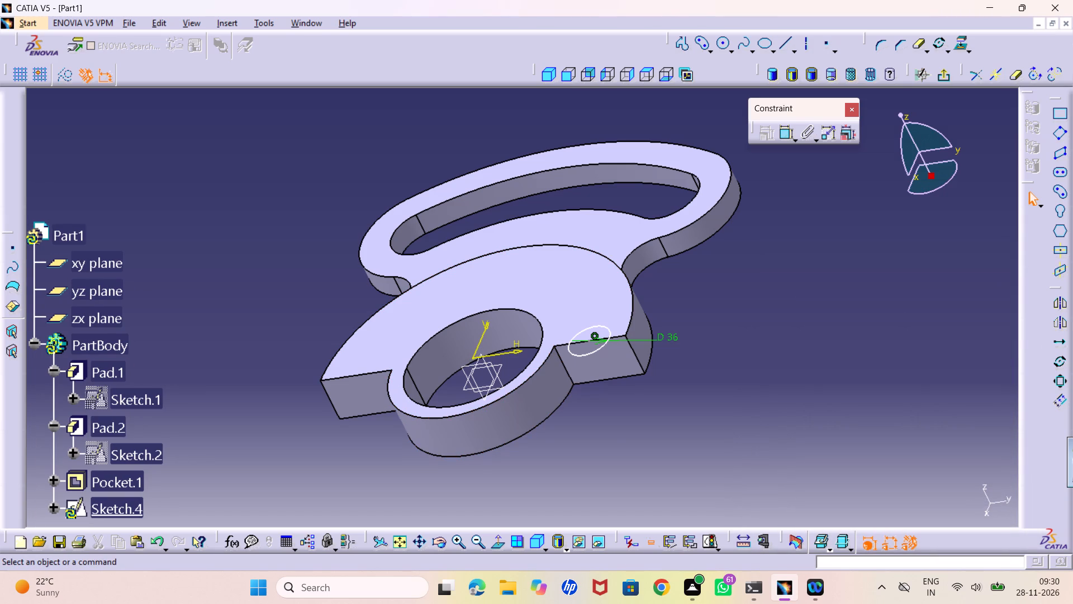
# Return to the view normal to the sketch and measure between the large hole's edge and the half-disc's outer arc.
pyautogui.click(500, 542)
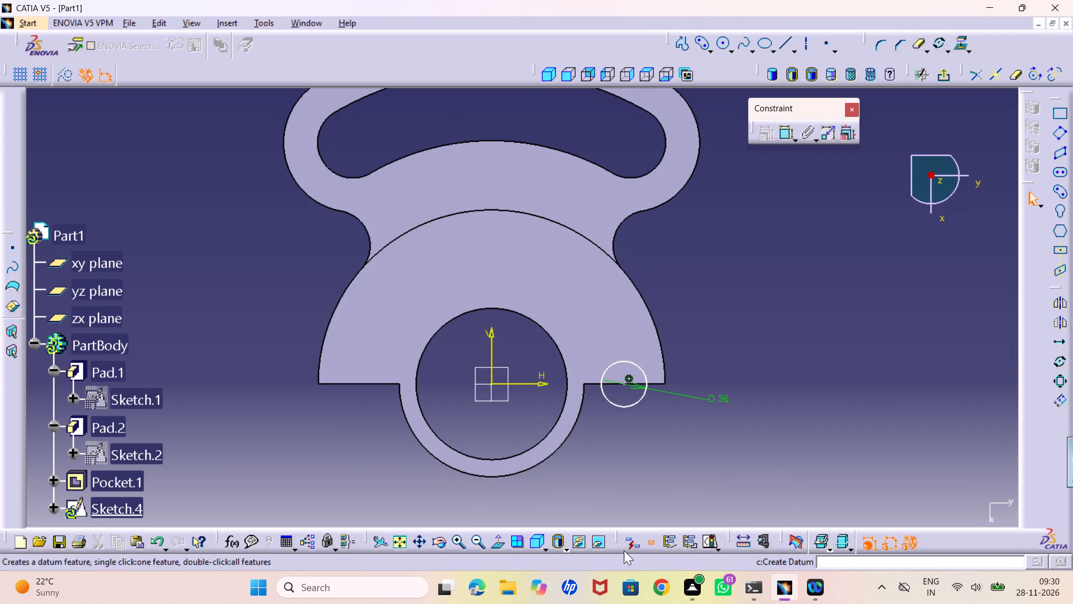
pyautogui.click(738, 544)
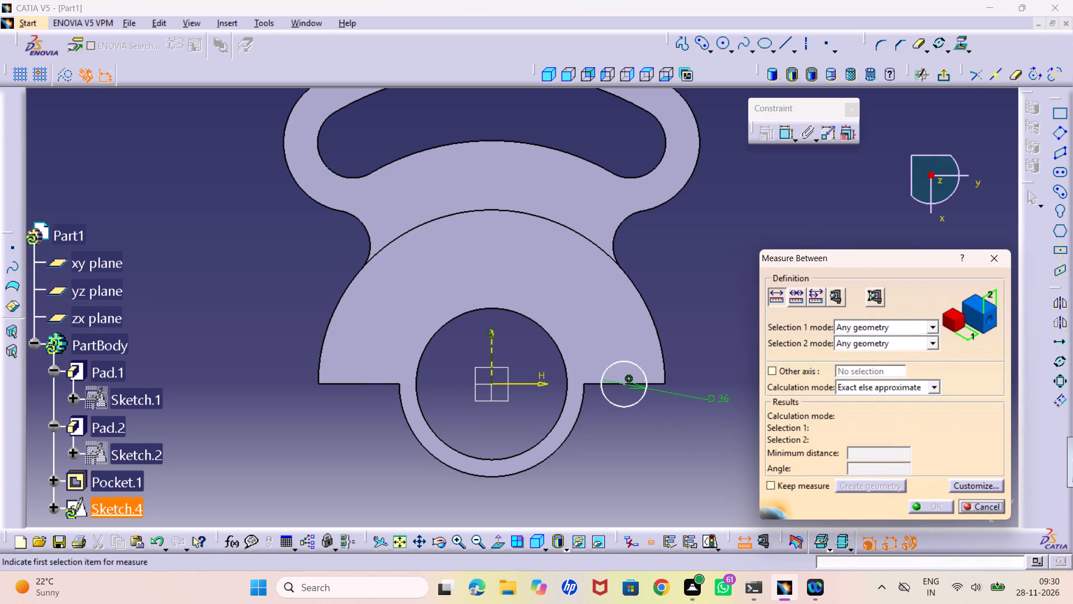
pyautogui.click(564, 404)
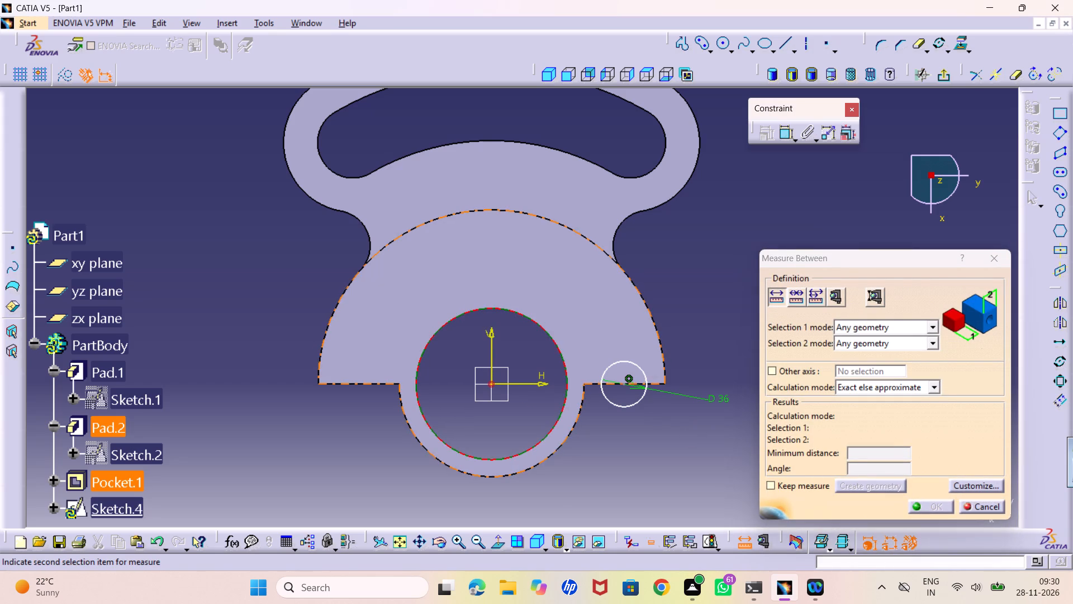
pyautogui.click(658, 343)
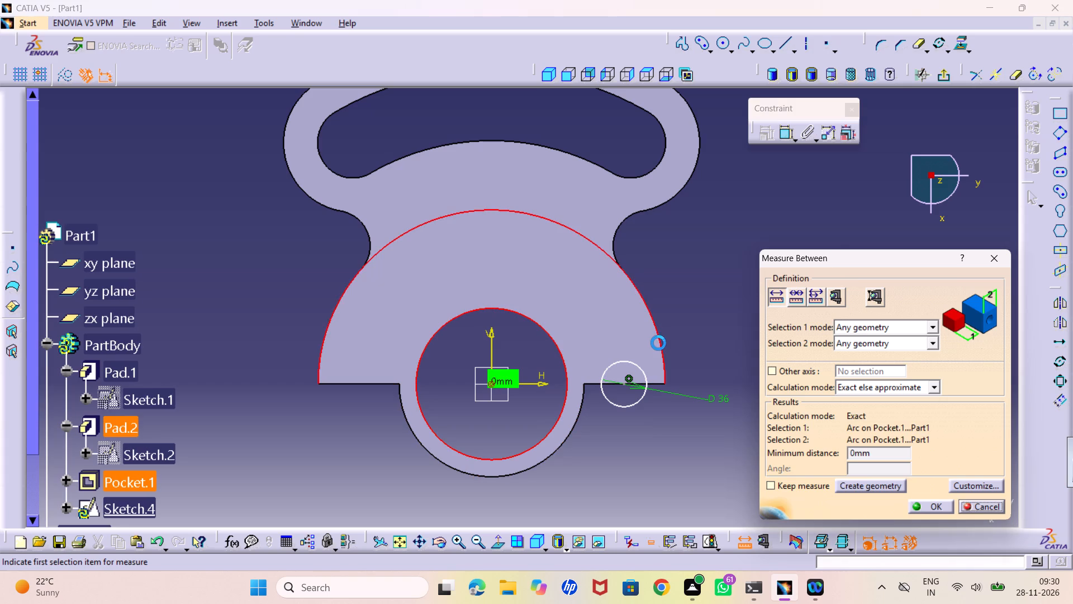
pyautogui.click(999, 256)
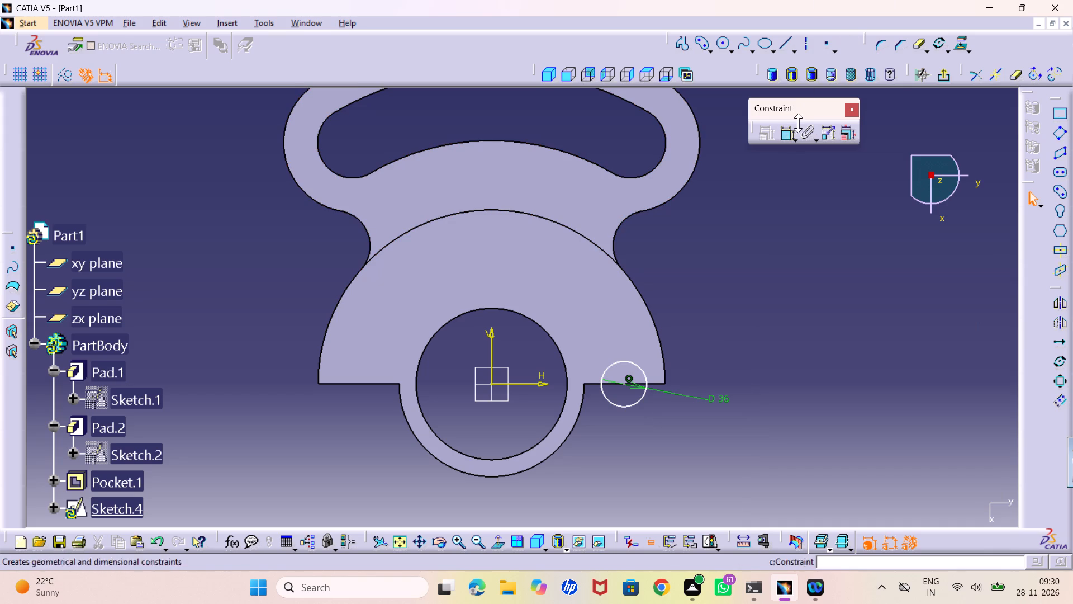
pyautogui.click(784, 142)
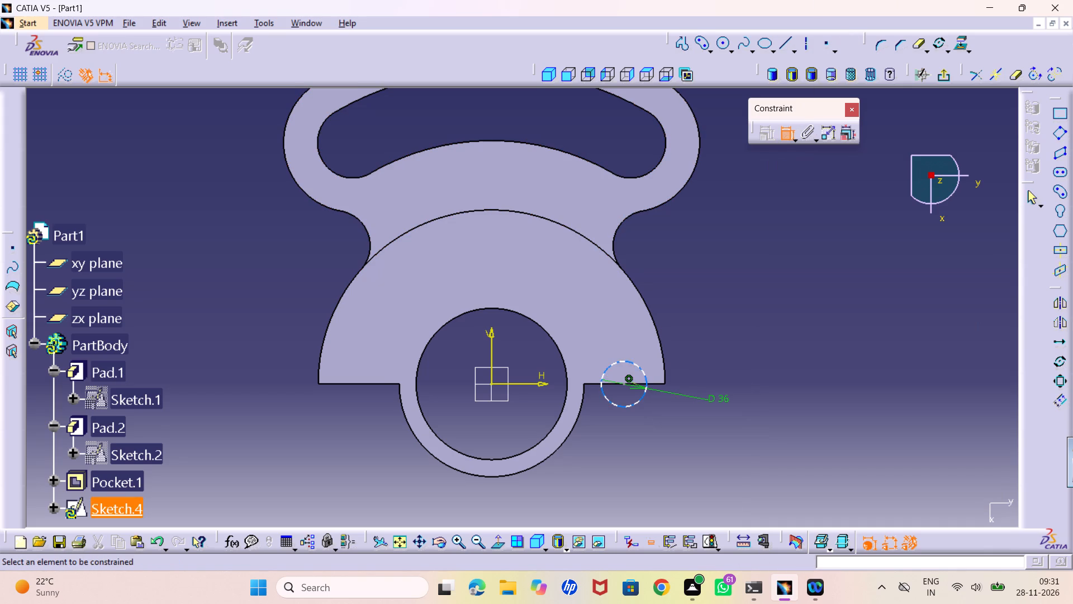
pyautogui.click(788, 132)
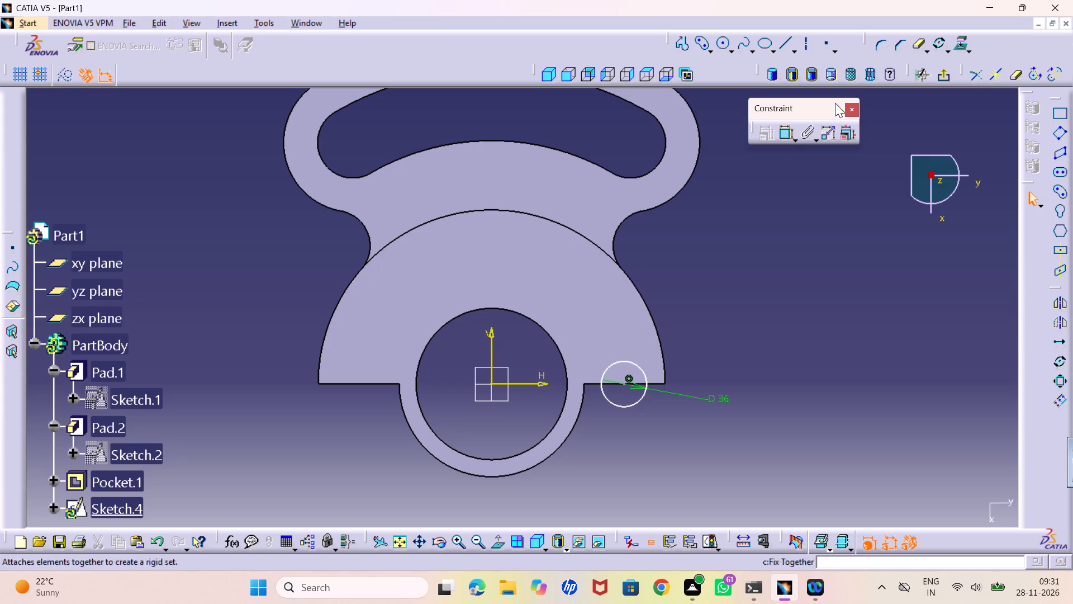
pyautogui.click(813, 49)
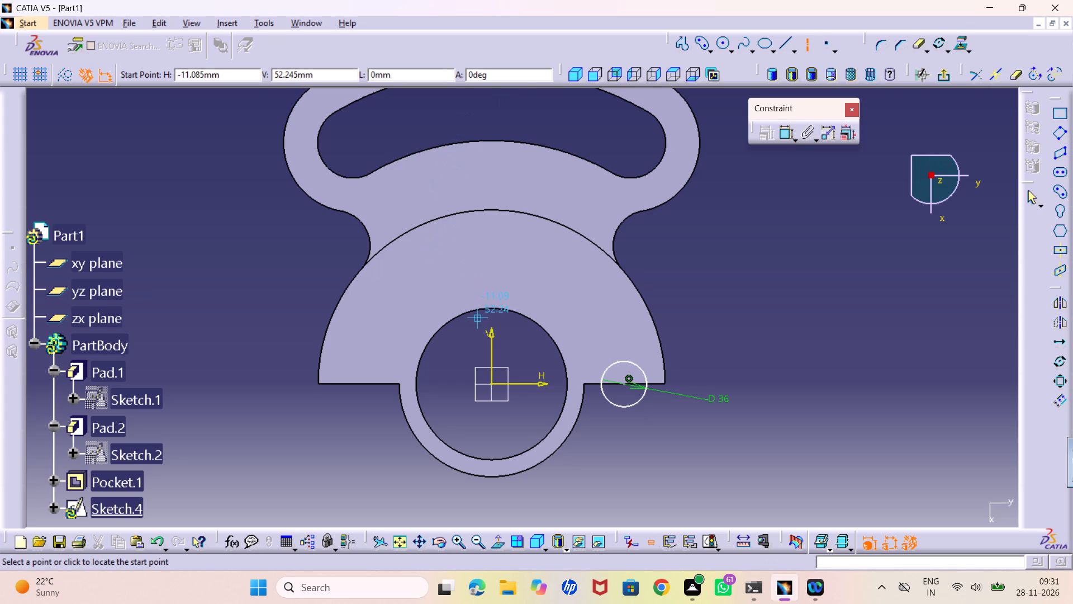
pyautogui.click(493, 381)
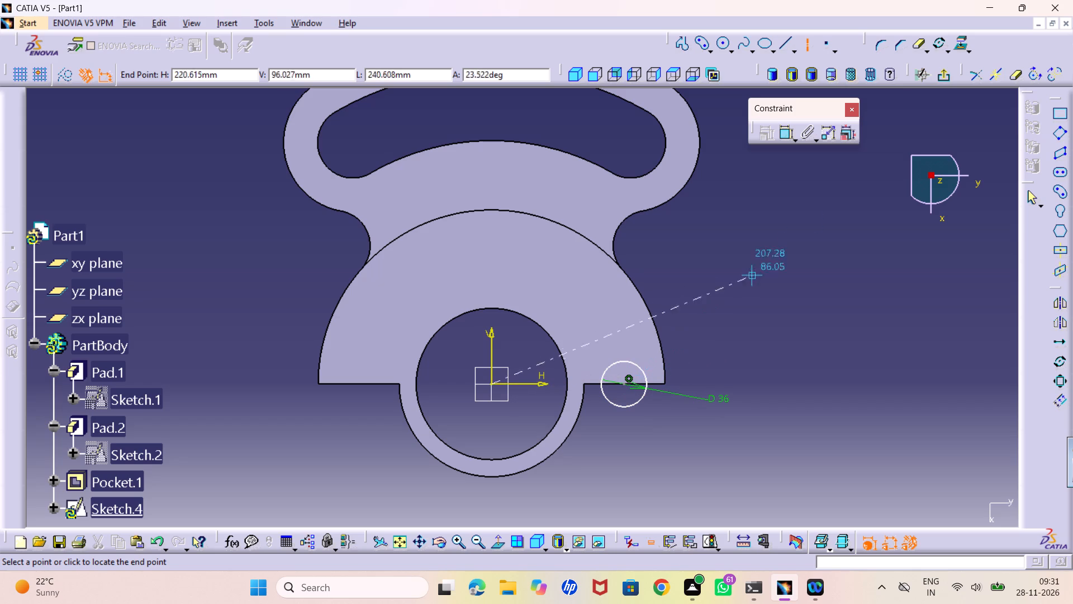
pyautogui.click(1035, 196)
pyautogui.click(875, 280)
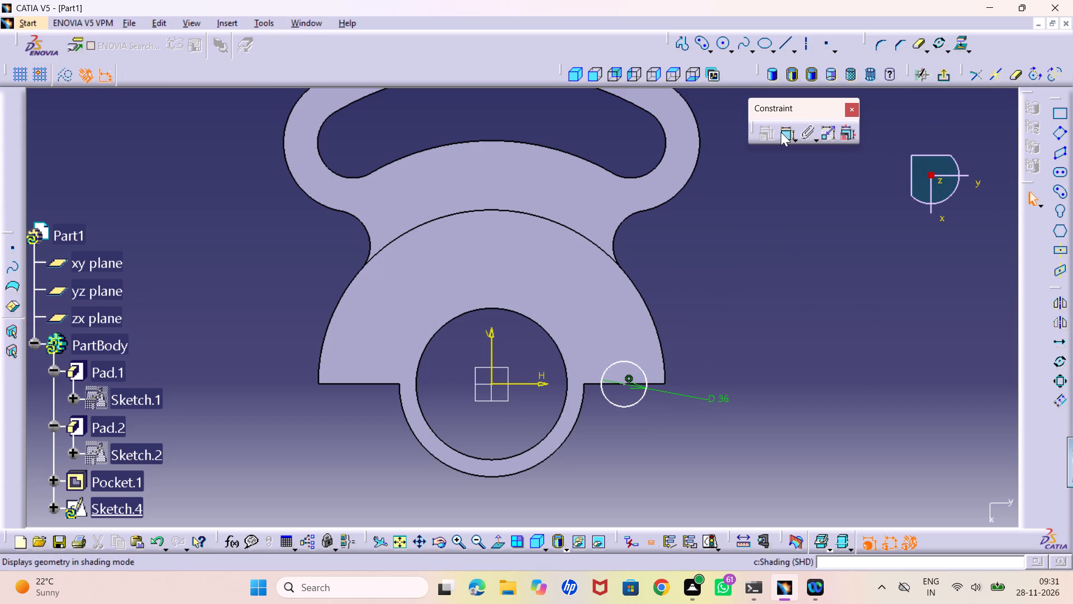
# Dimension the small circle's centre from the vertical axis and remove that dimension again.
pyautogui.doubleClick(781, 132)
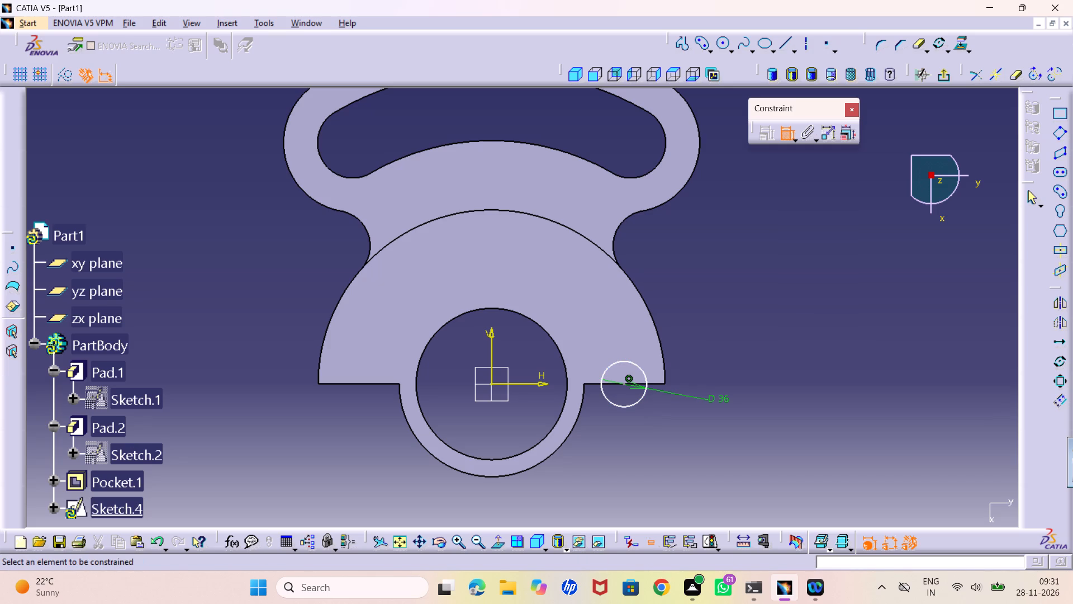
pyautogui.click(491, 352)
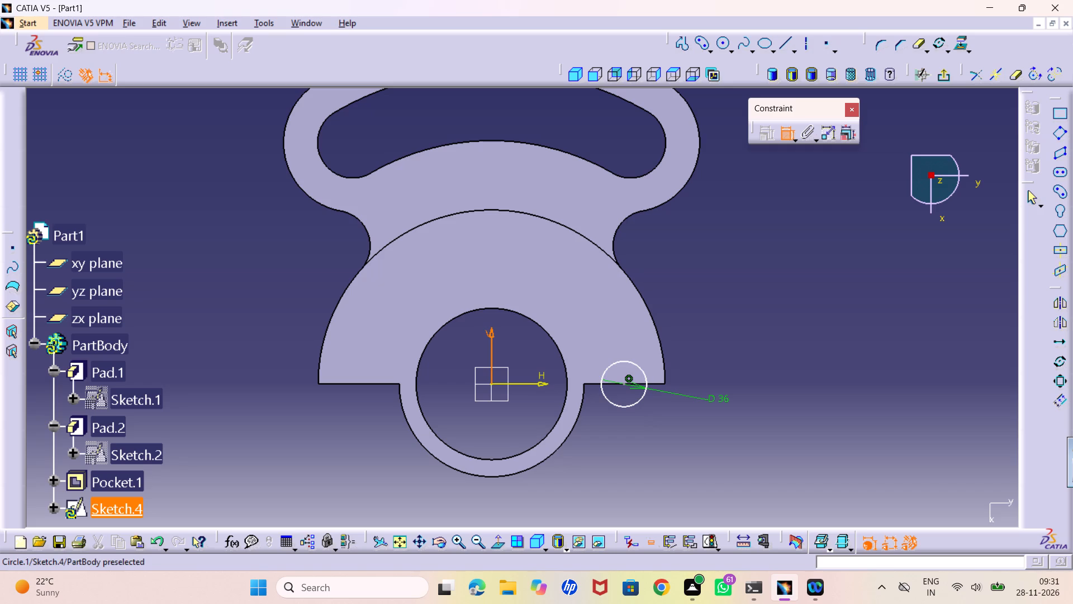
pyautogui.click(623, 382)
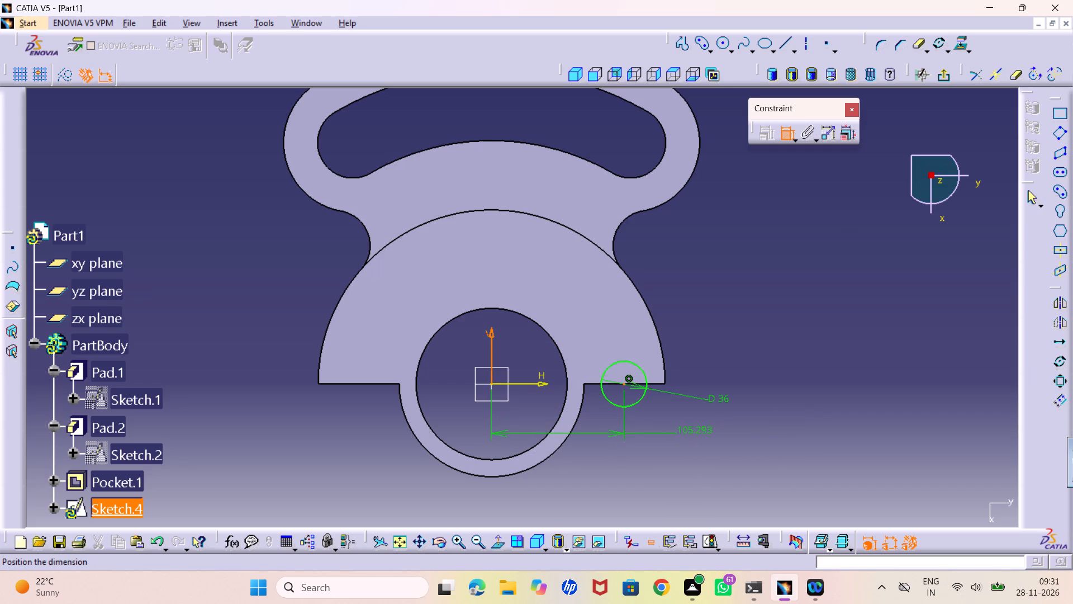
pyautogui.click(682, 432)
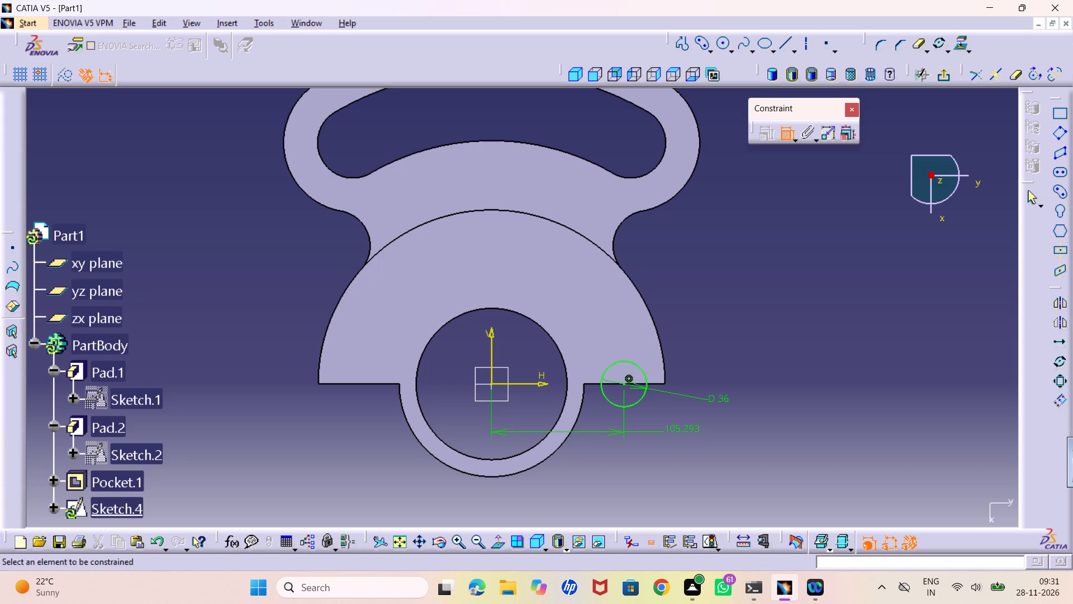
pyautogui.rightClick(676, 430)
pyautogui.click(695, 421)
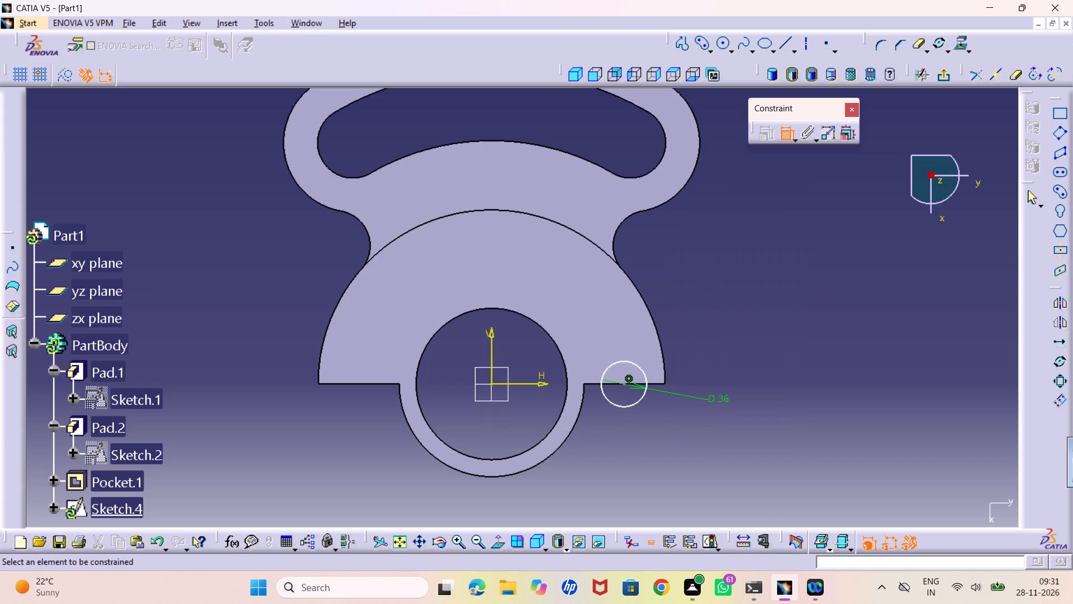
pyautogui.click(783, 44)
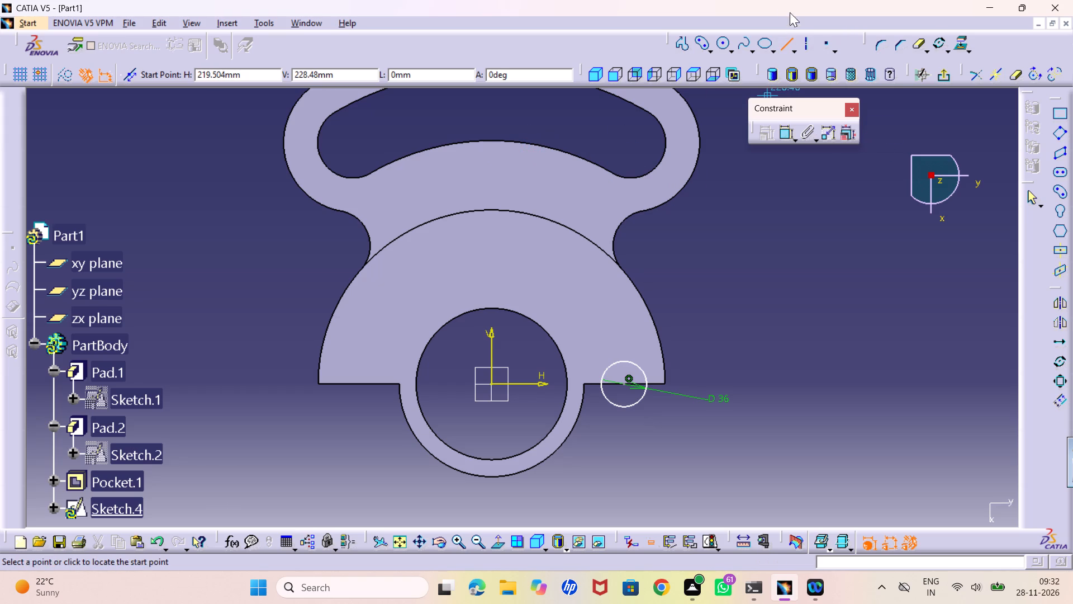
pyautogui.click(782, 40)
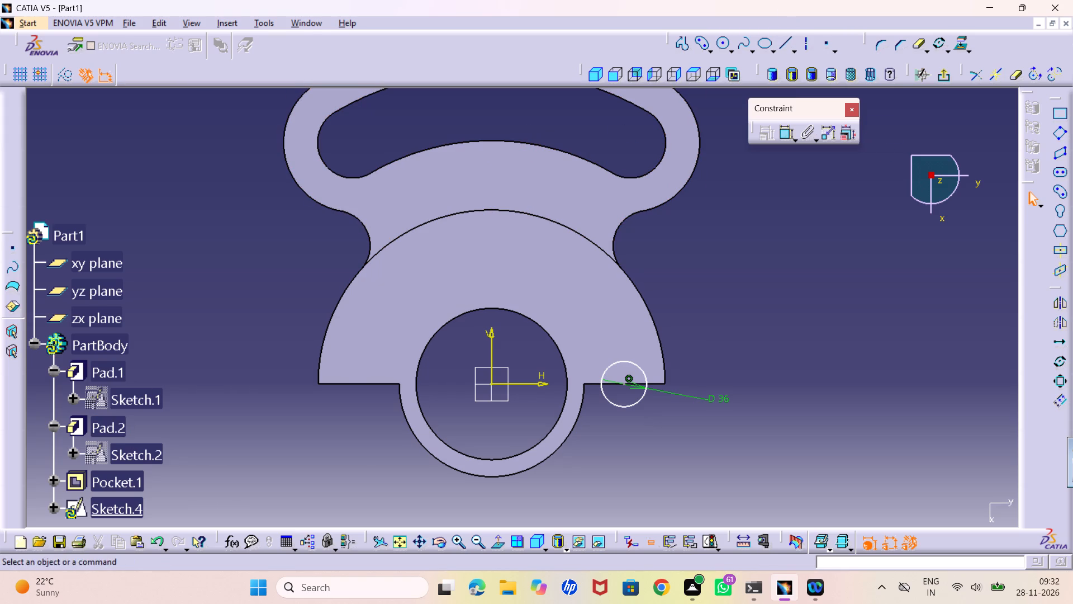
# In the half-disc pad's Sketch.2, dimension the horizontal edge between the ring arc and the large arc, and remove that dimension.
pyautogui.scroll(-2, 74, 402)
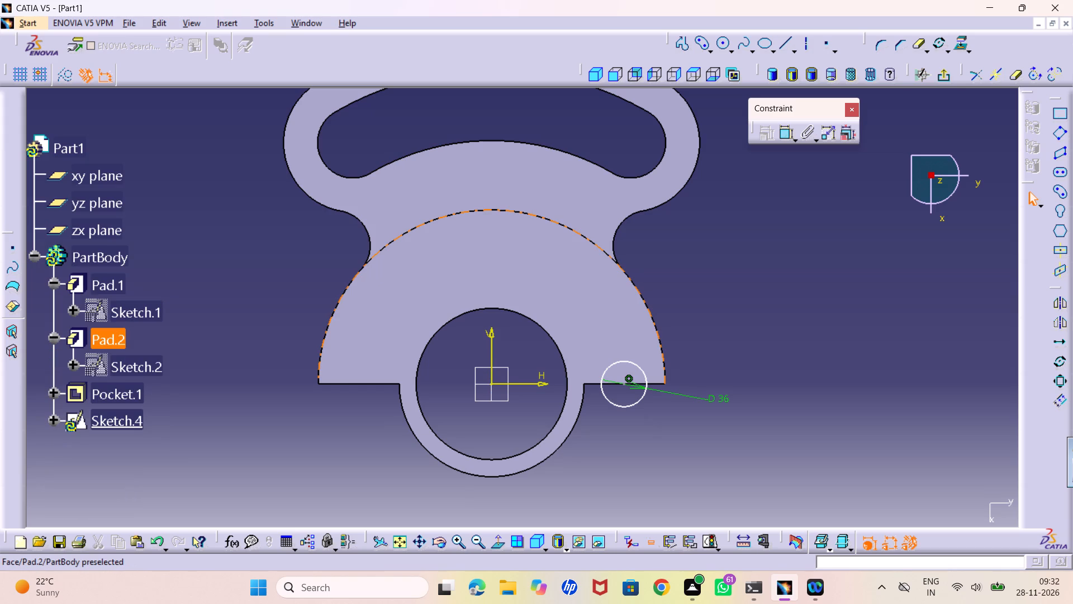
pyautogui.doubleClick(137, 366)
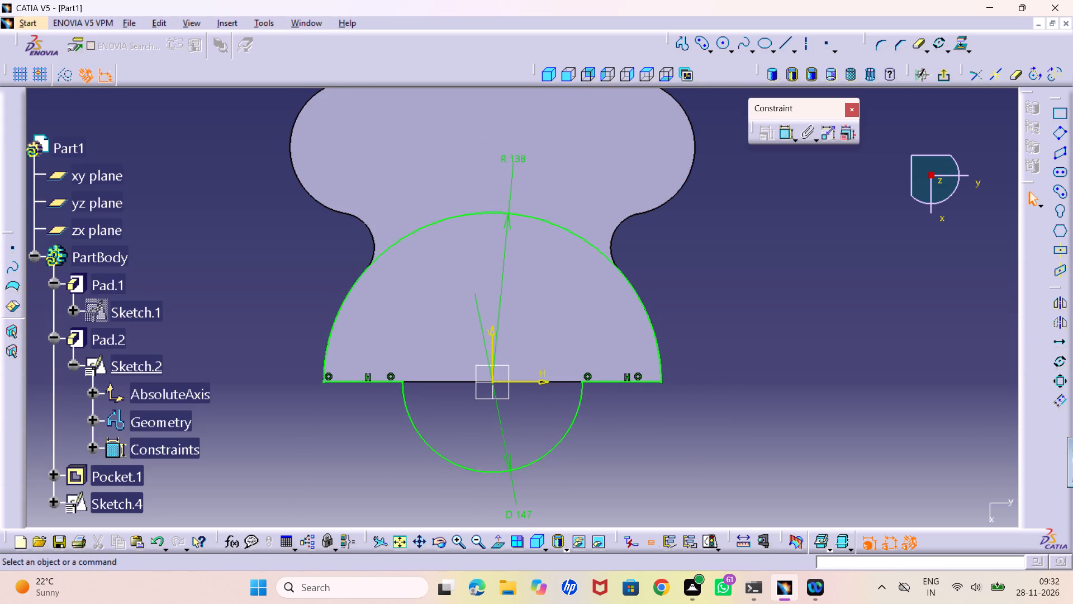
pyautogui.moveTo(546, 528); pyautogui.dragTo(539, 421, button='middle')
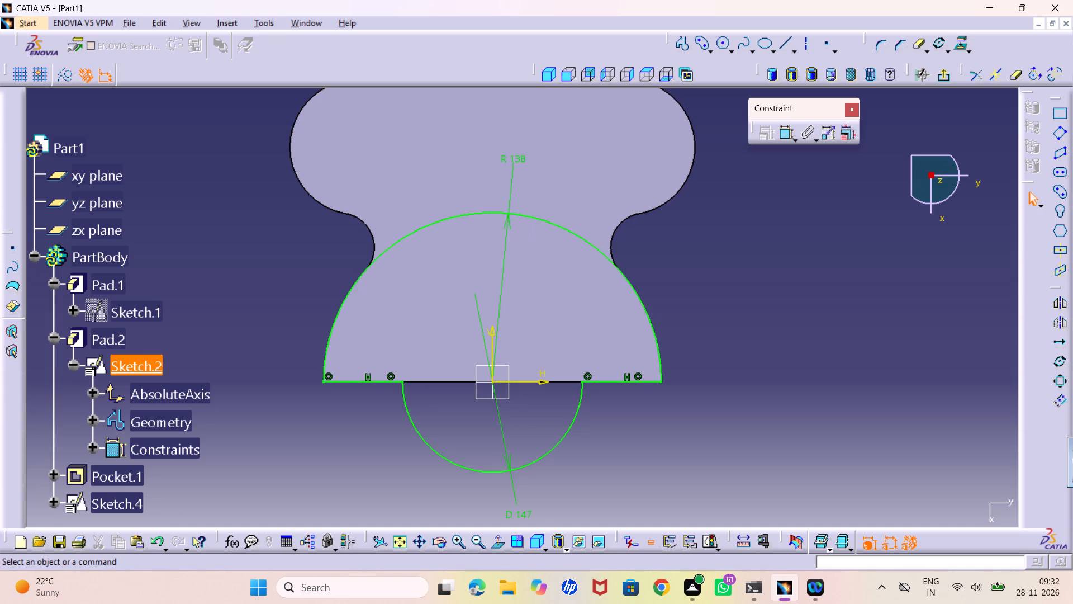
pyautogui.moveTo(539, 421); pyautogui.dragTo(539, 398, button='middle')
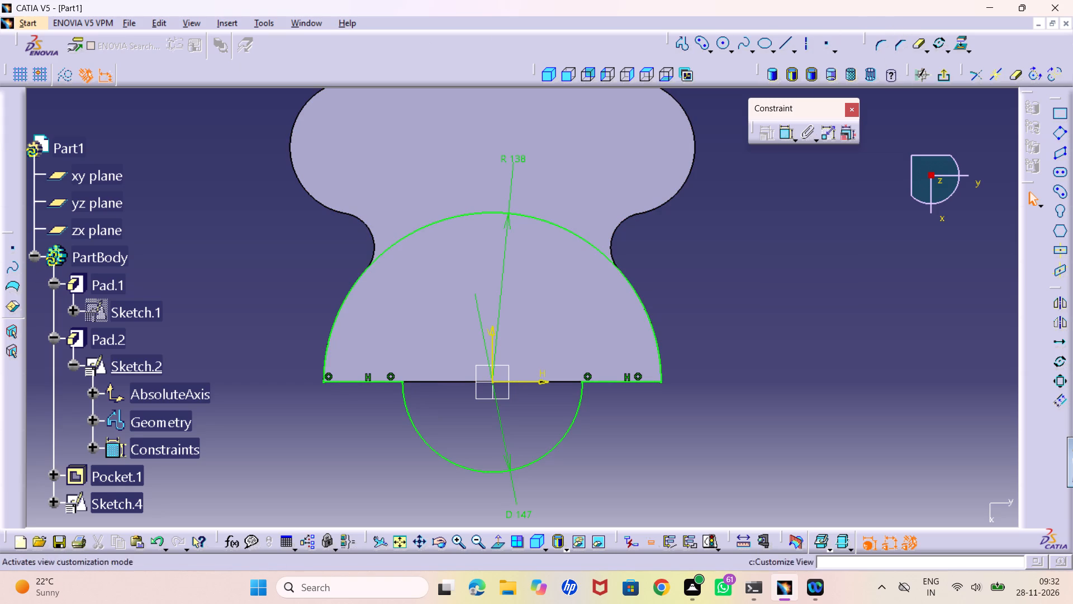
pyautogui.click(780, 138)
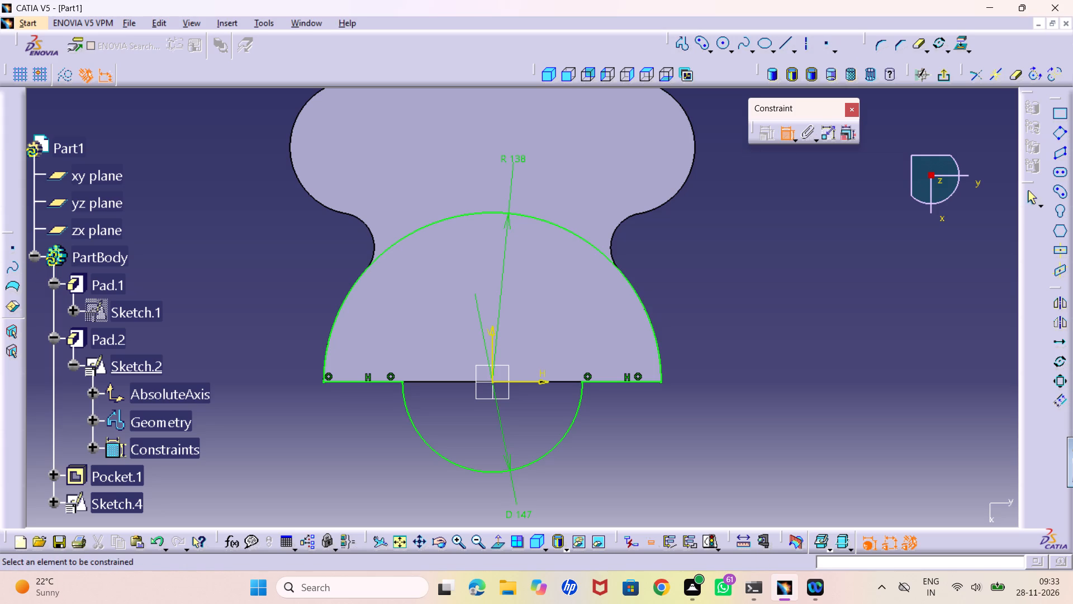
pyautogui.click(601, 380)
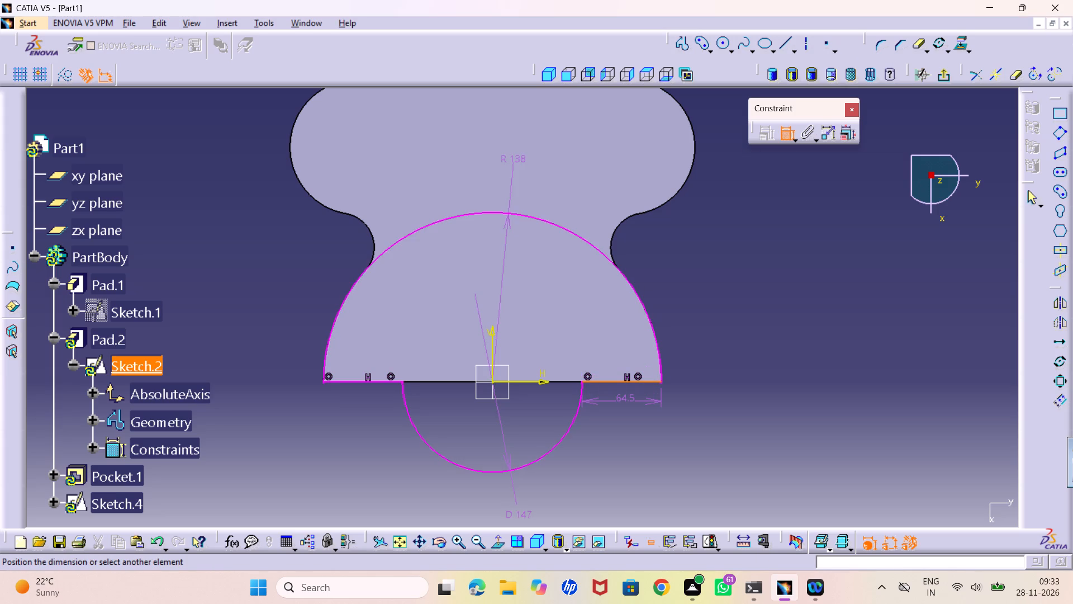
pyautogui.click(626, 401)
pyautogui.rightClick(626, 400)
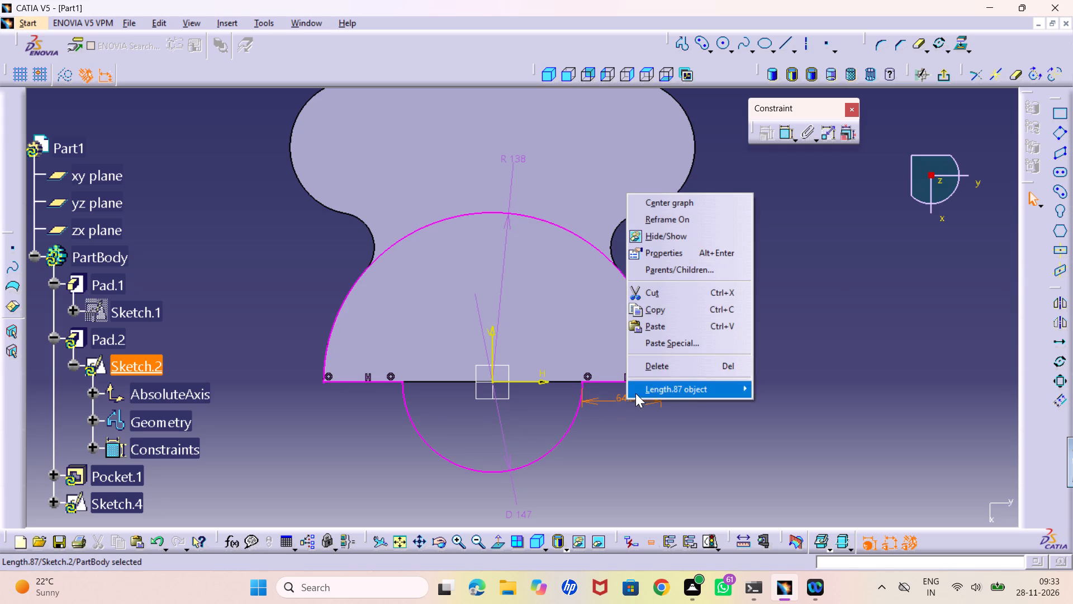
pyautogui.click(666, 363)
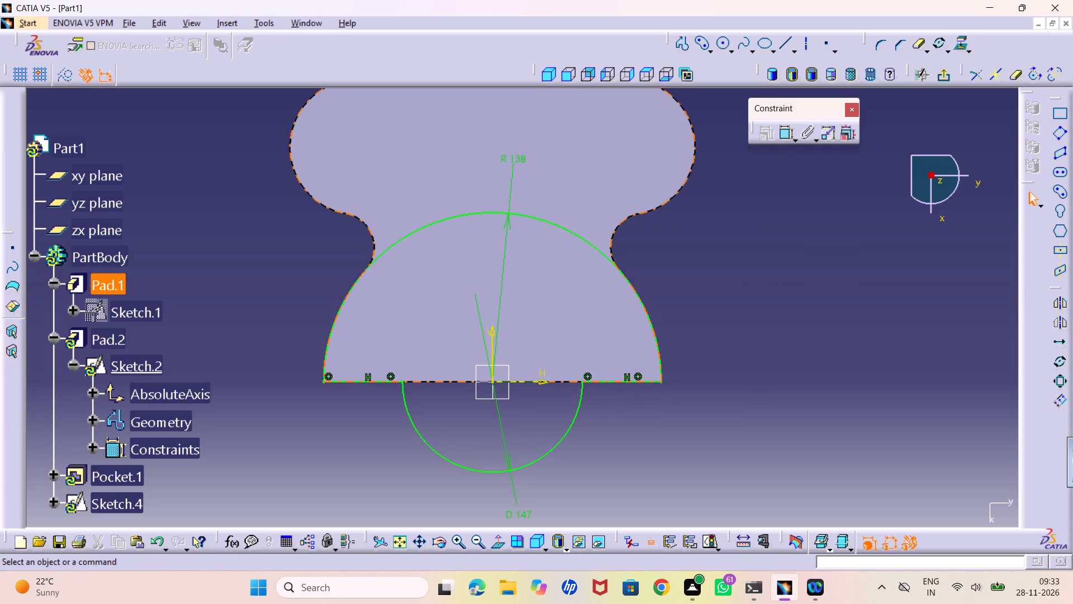
# Leave the half-disc pad's sketch and update the part.
pyautogui.scroll(-4, 137, 228)
pyautogui.scroll(1, 163, 267)
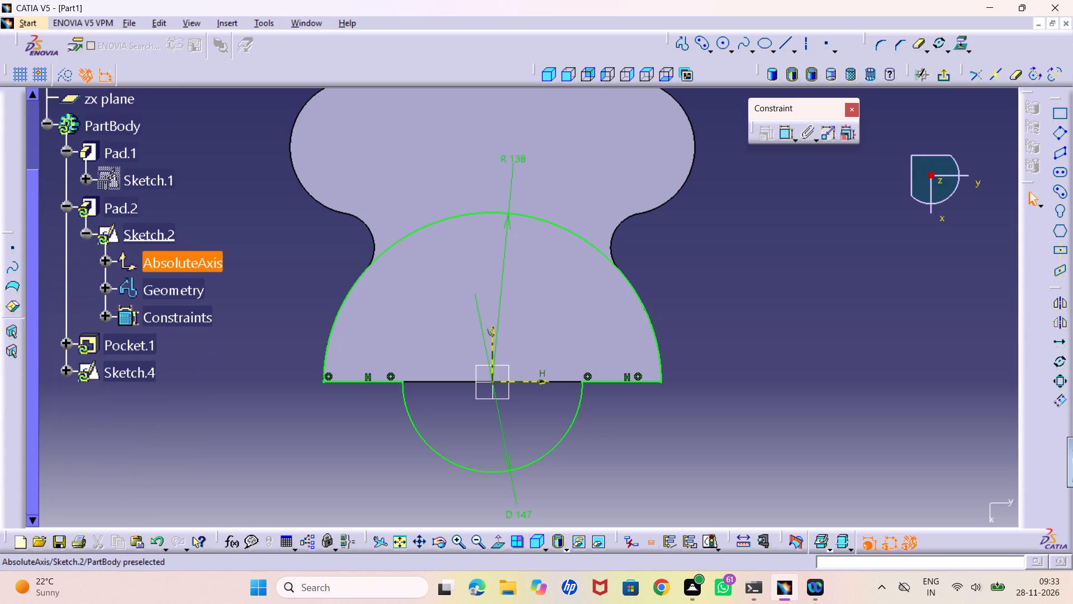
pyautogui.click(946, 70)
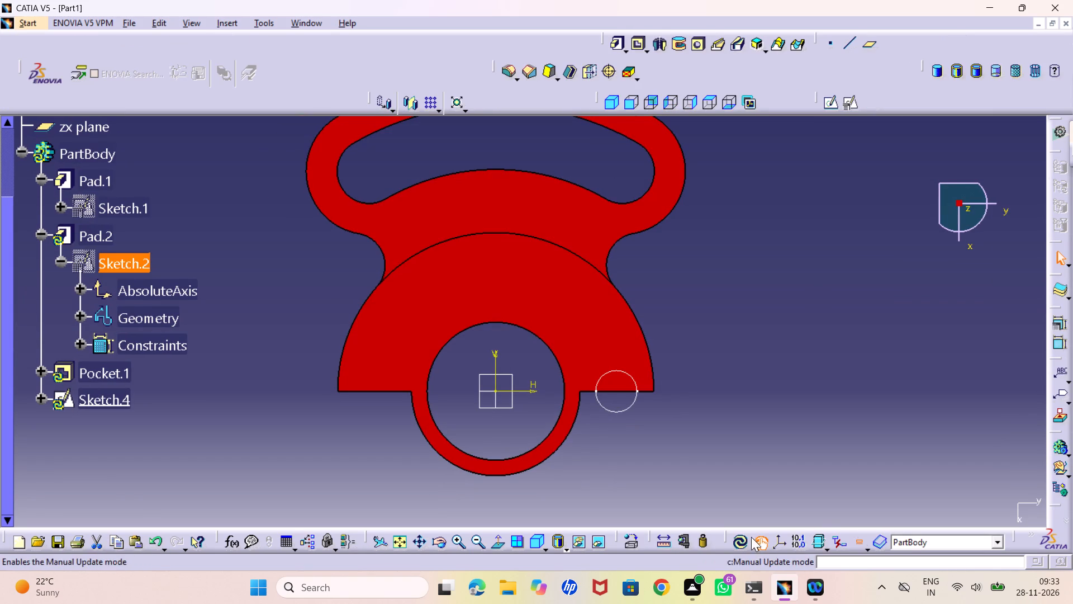
pyautogui.click(742, 540)
# In the small circle's sketch, draw a horizontal axis line about 172 mm long from the origin through the circle.
pyautogui.moveTo(670, 445); pyautogui.dragTo(683, 433, button='middle')
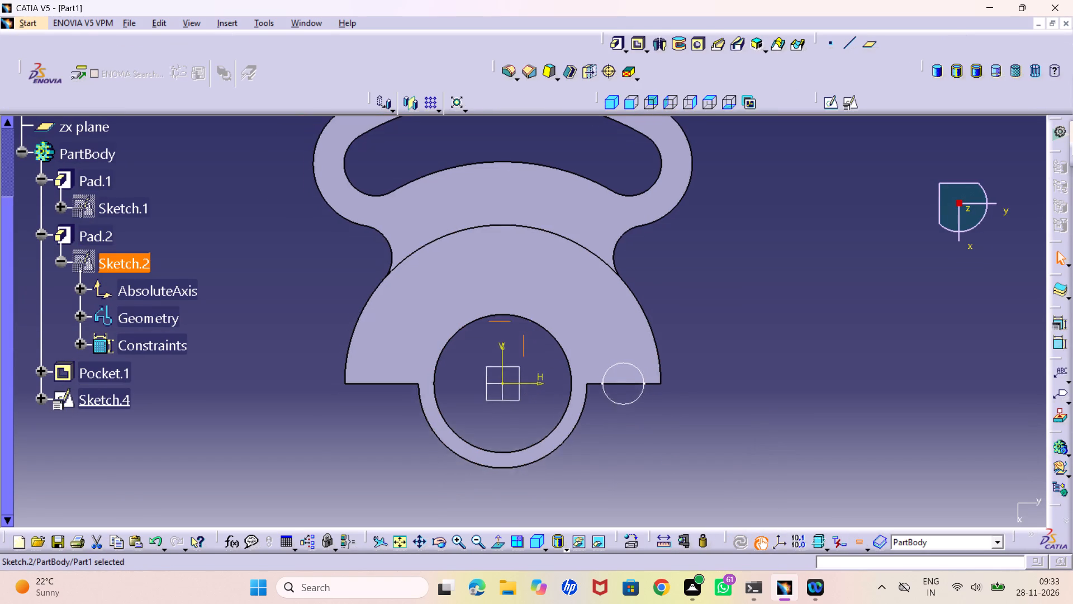
pyautogui.moveTo(683, 433); pyautogui.dragTo(699, 393, button='middle')
pyautogui.rightClick(693, 418)
pyautogui.scroll(1, 699, 393)
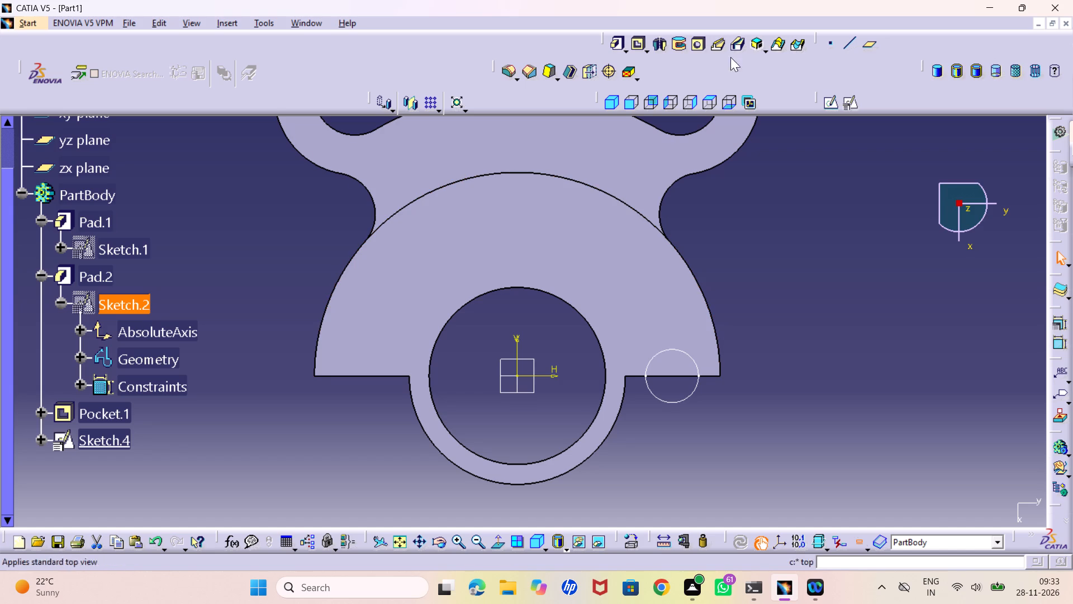
pyautogui.click(848, 43)
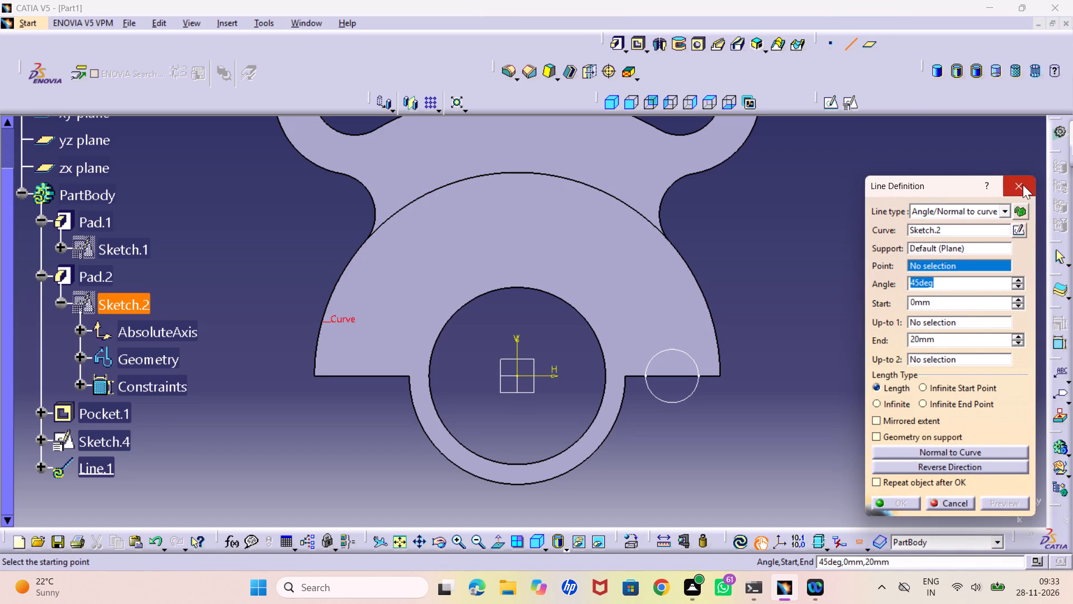
pyautogui.click(1023, 185)
pyautogui.doubleClick(691, 390)
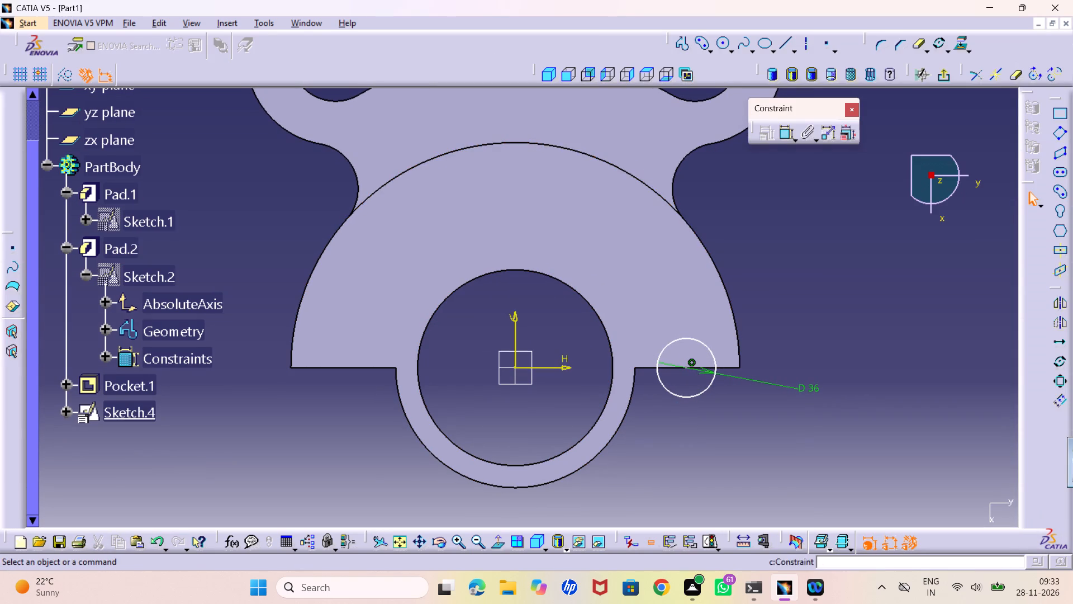
pyautogui.click(803, 42)
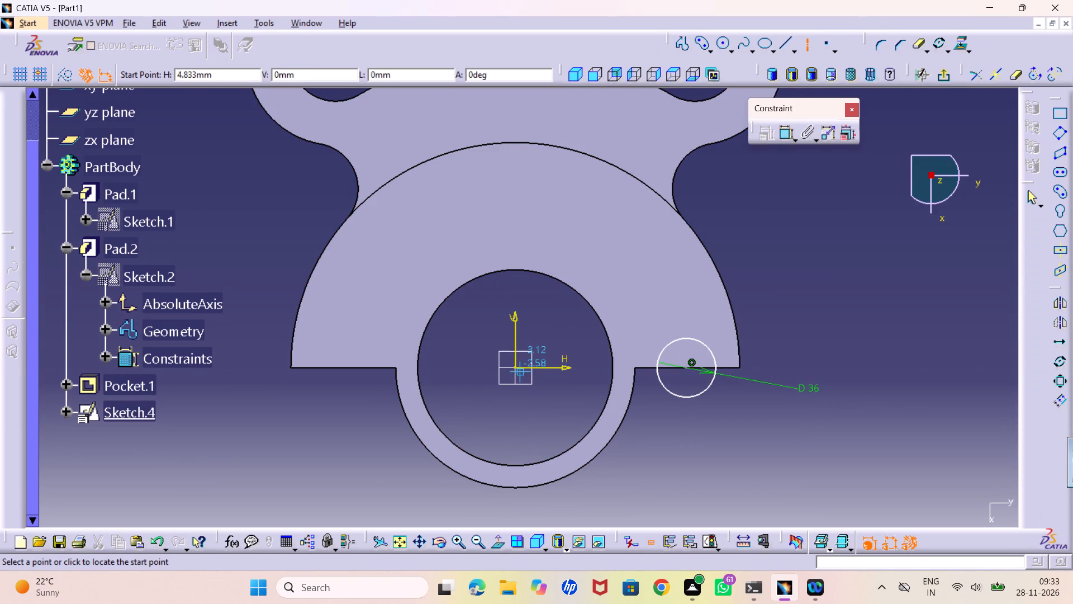
pyautogui.click(515, 370)
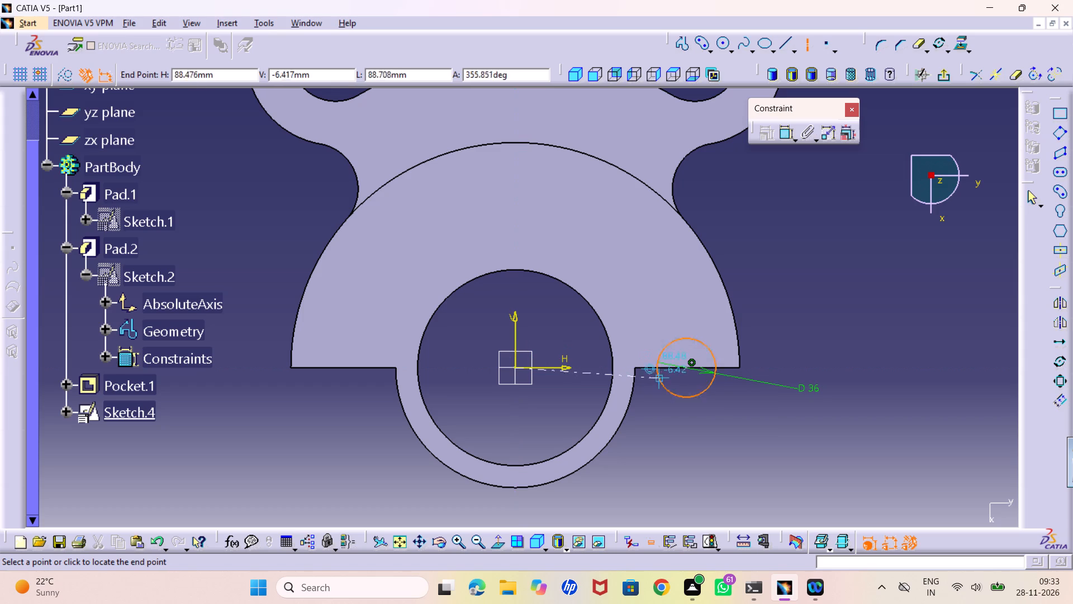
pyautogui.click(796, 369)
pyautogui.click(863, 241)
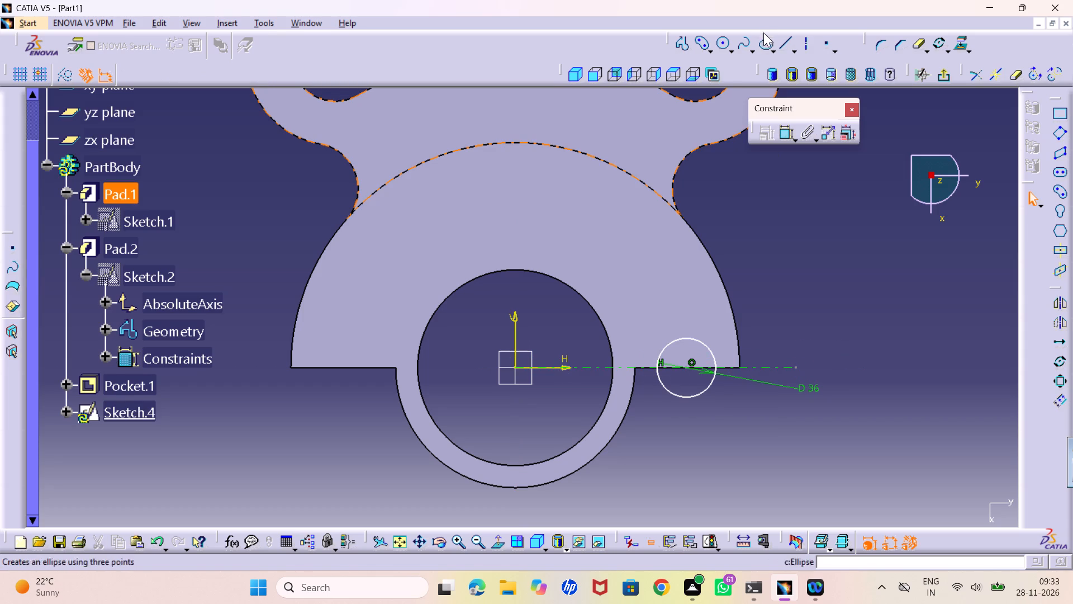
# Dimension the horizontal axis line's length and set it to 276/2 mm.
pyautogui.click(784, 137)
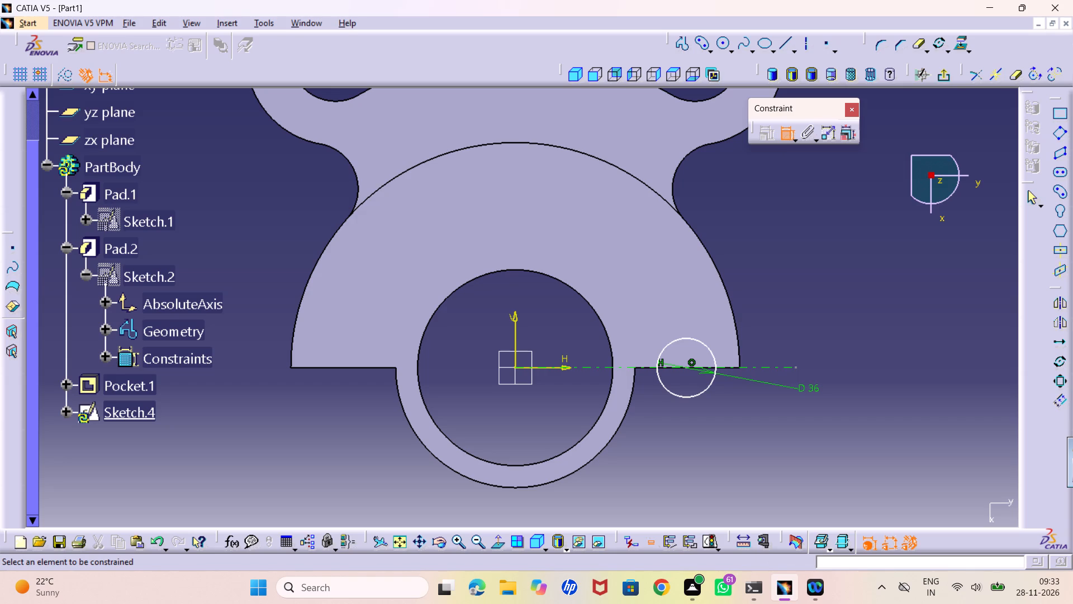
pyautogui.click(592, 368)
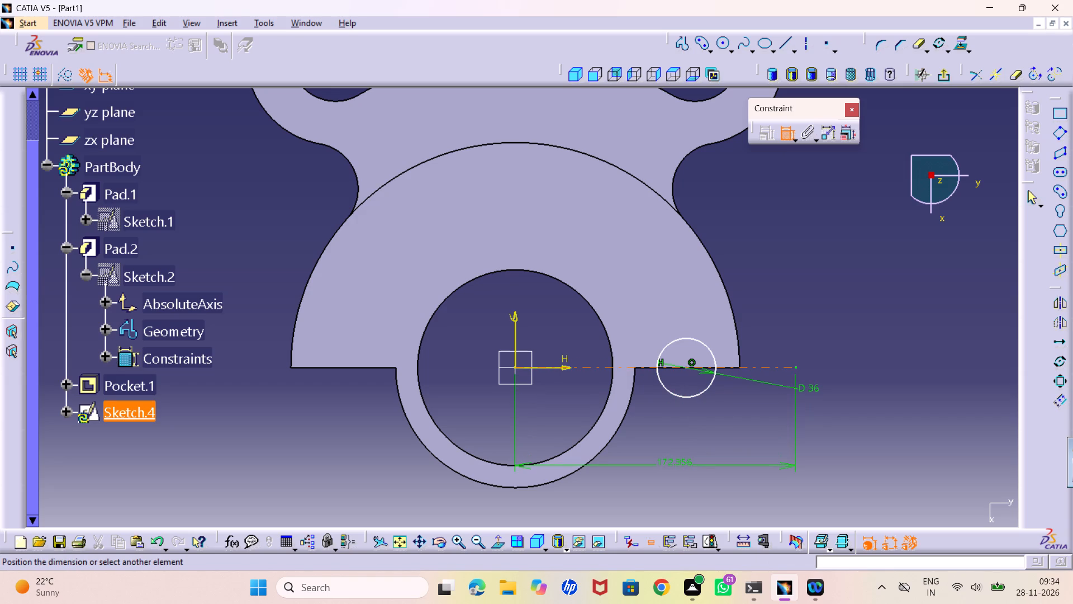
pyautogui.click(673, 466)
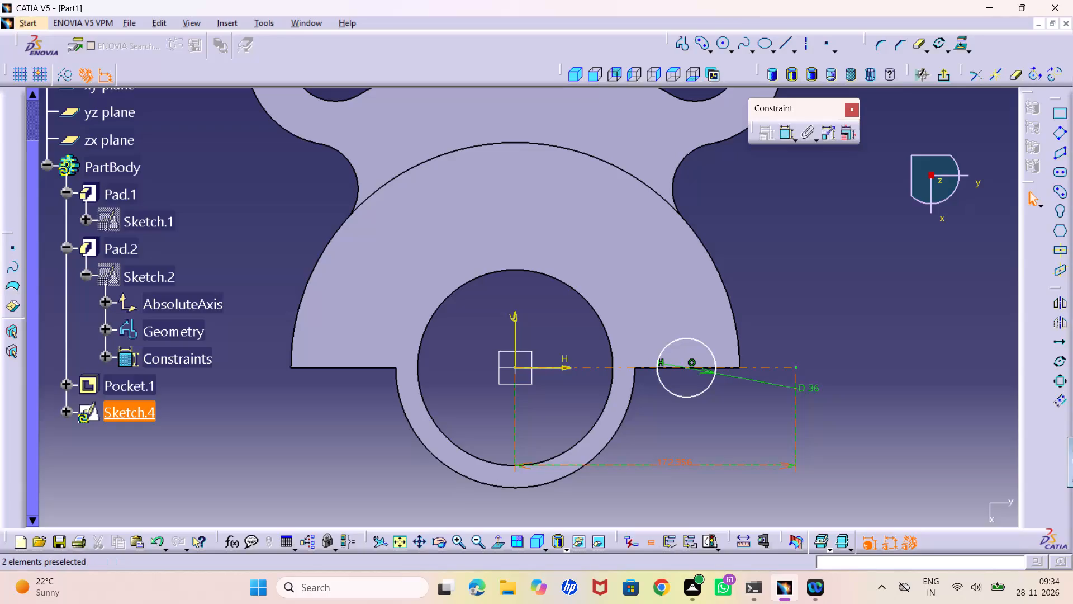
pyautogui.doubleClick(662, 461)
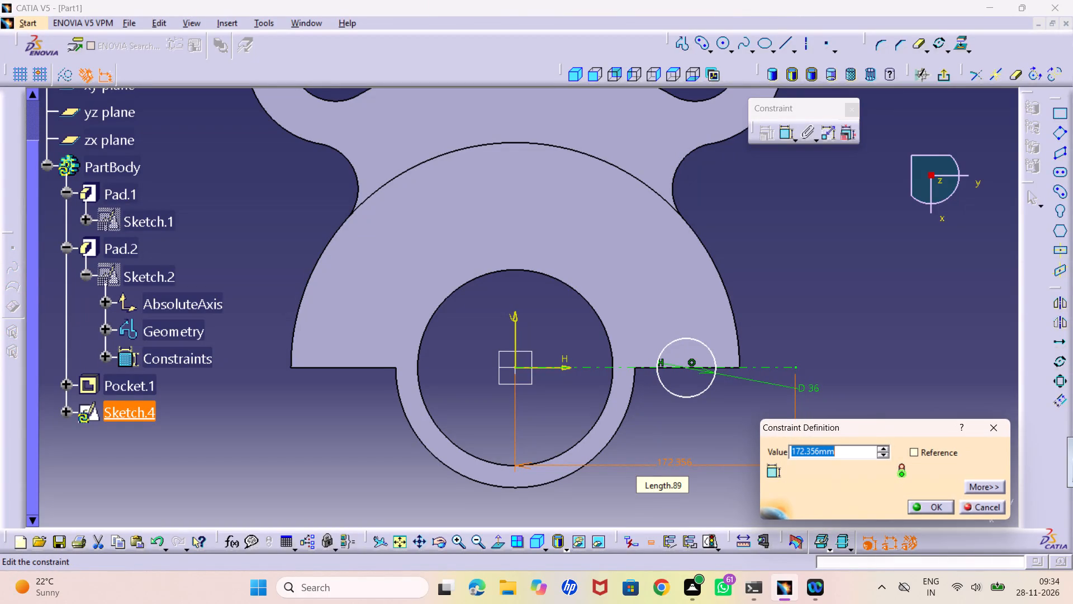
pyautogui.press('2')
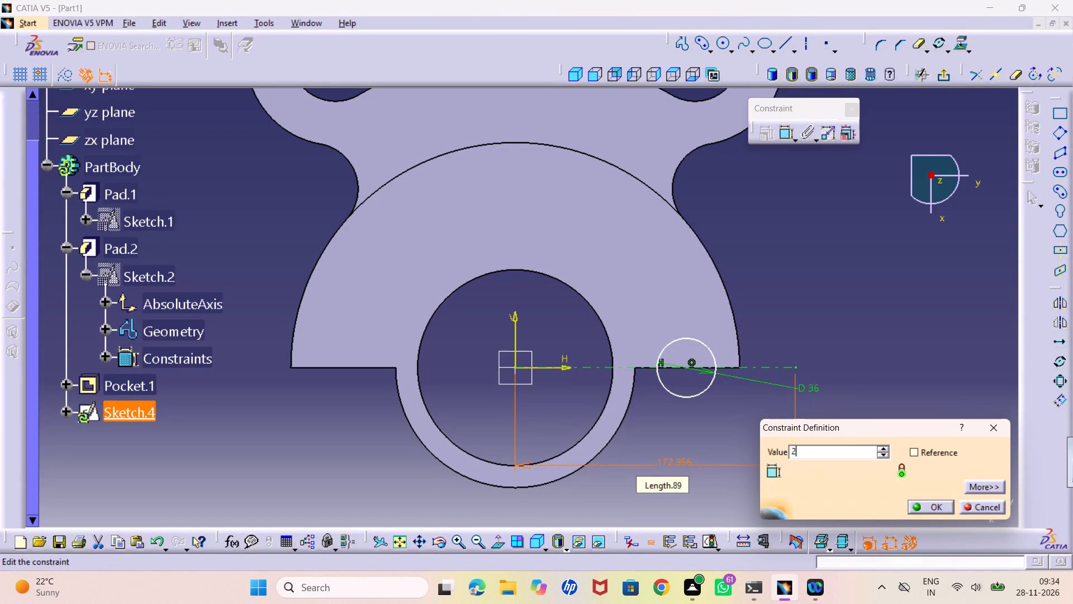
pyautogui.press('7')
pyautogui.write('6/2')
pyautogui.press('Return')
pyautogui.scroll(1, 662, 461)
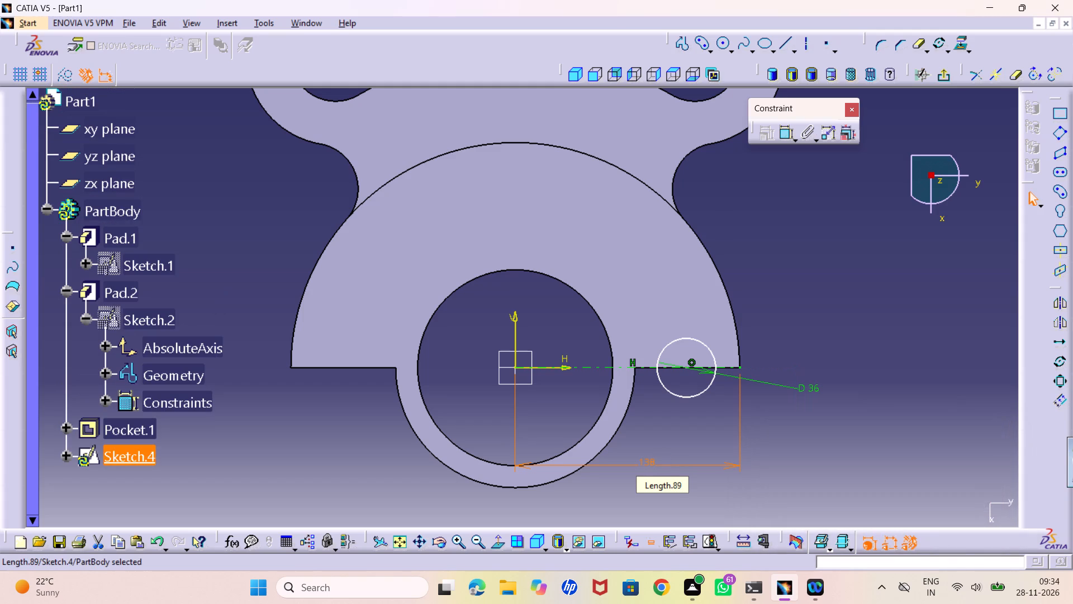
pyautogui.click(789, 454)
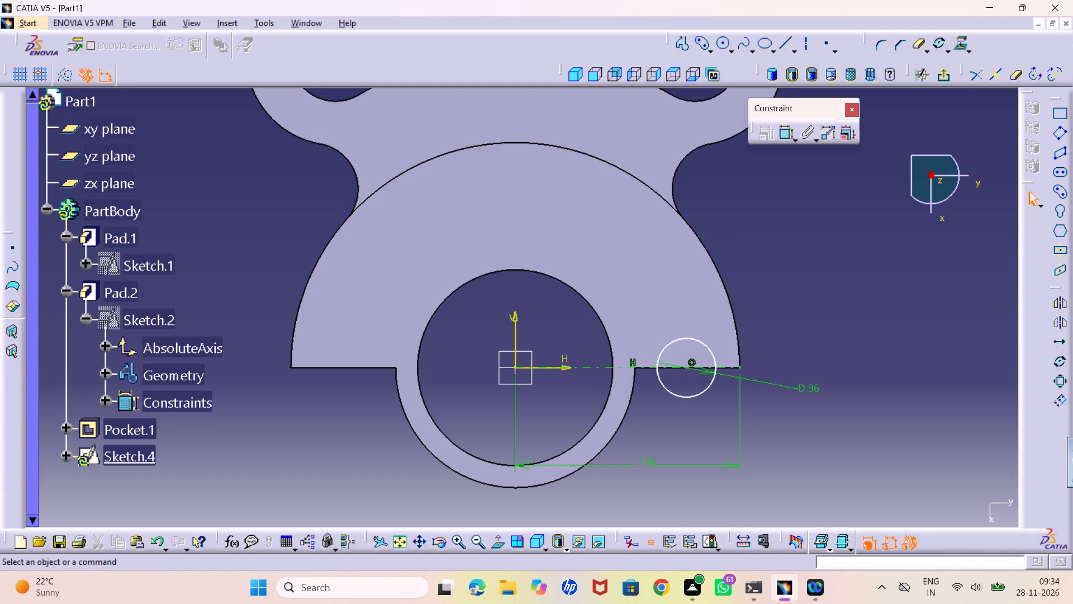
# Dimension the 36 mm circle's centre from the axis line's outer endpoint, set the distance to 64.5 mm, and leave the sketch.
pyautogui.moveTo(667, 431); pyautogui.dragTo(668, 391, button='middle')
pyautogui.rightClick(667, 431)
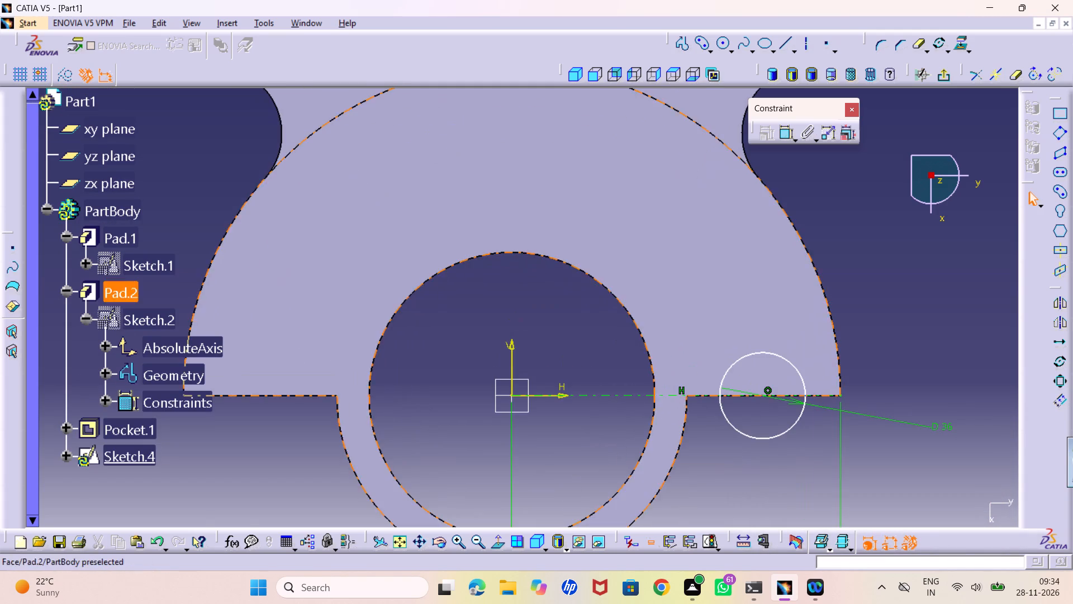
pyautogui.moveTo(689, 447); pyautogui.dragTo(623, 395, button='middle')
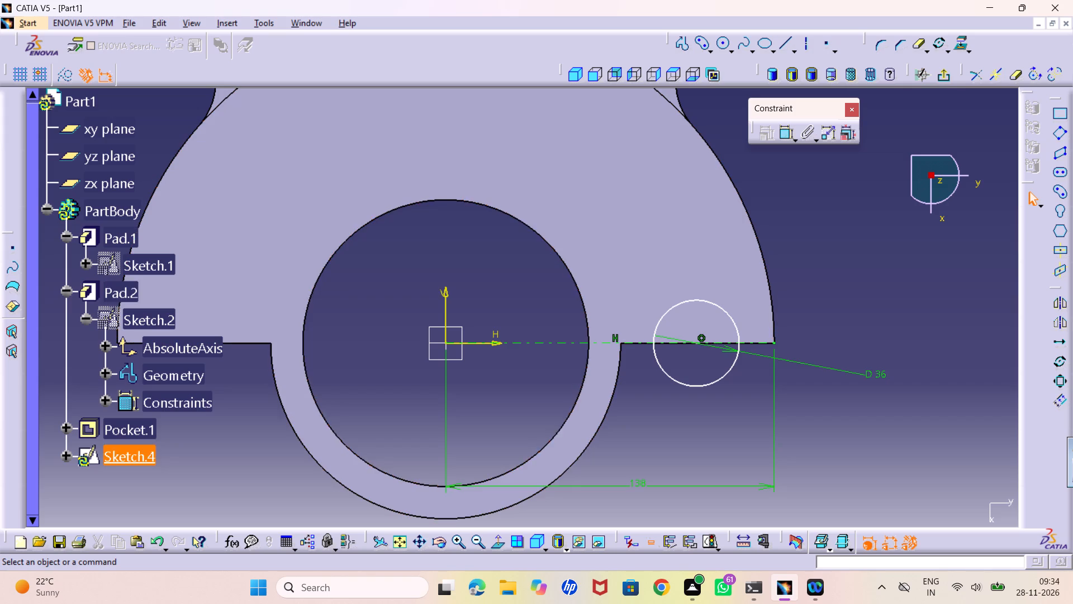
pyautogui.click(783, 131)
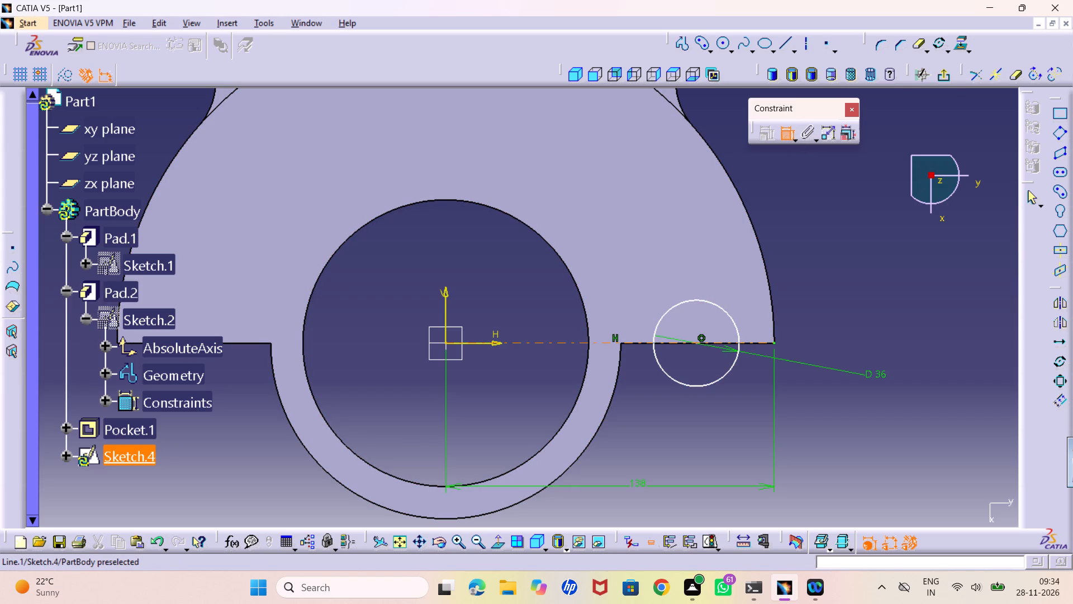
pyautogui.click(696, 344)
pyautogui.click(773, 343)
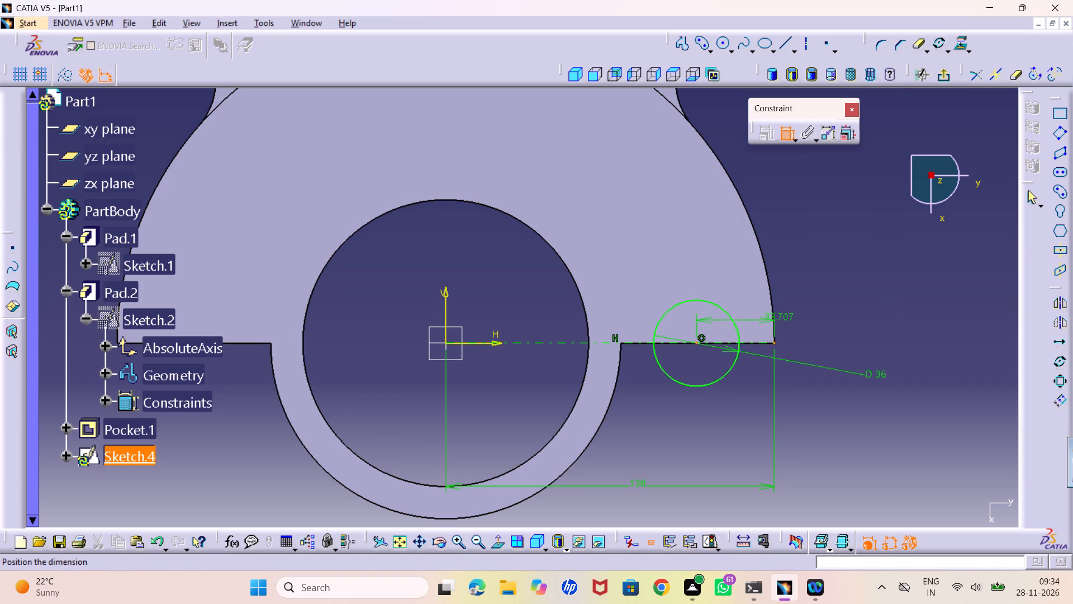
pyautogui.click(822, 290)
pyautogui.click(813, 287)
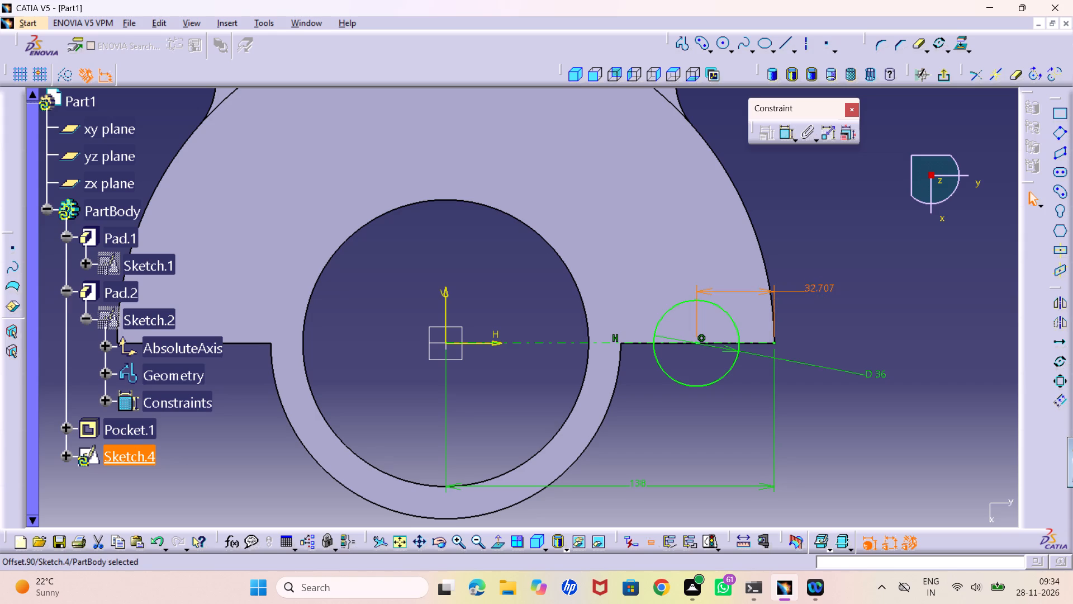
pyautogui.click(813, 287)
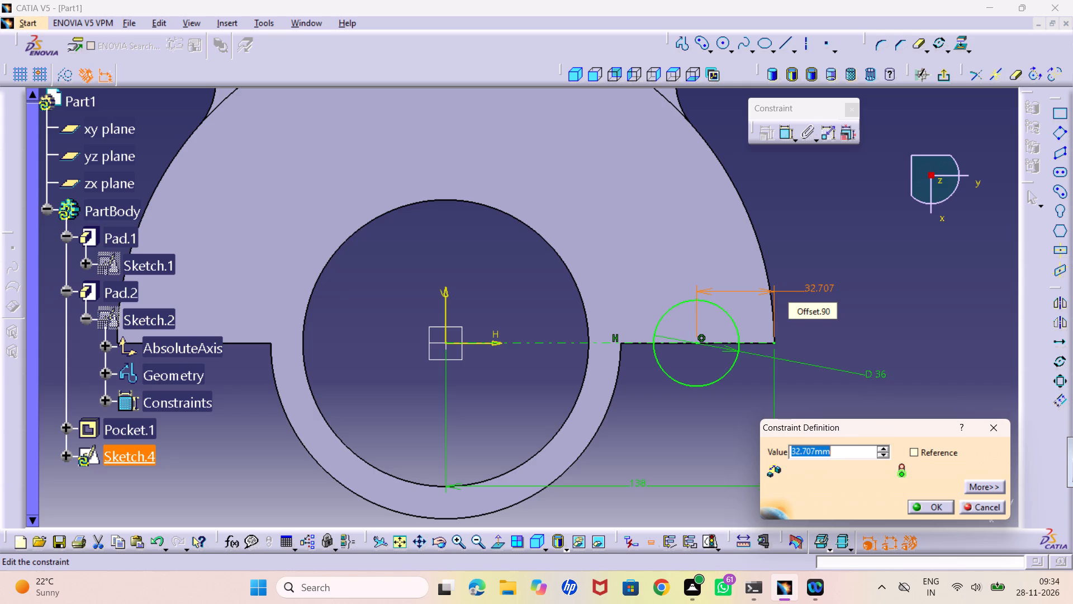
pyautogui.press('6')
pyautogui.press('4')
pyautogui.write('.5')
pyautogui.press('Return')
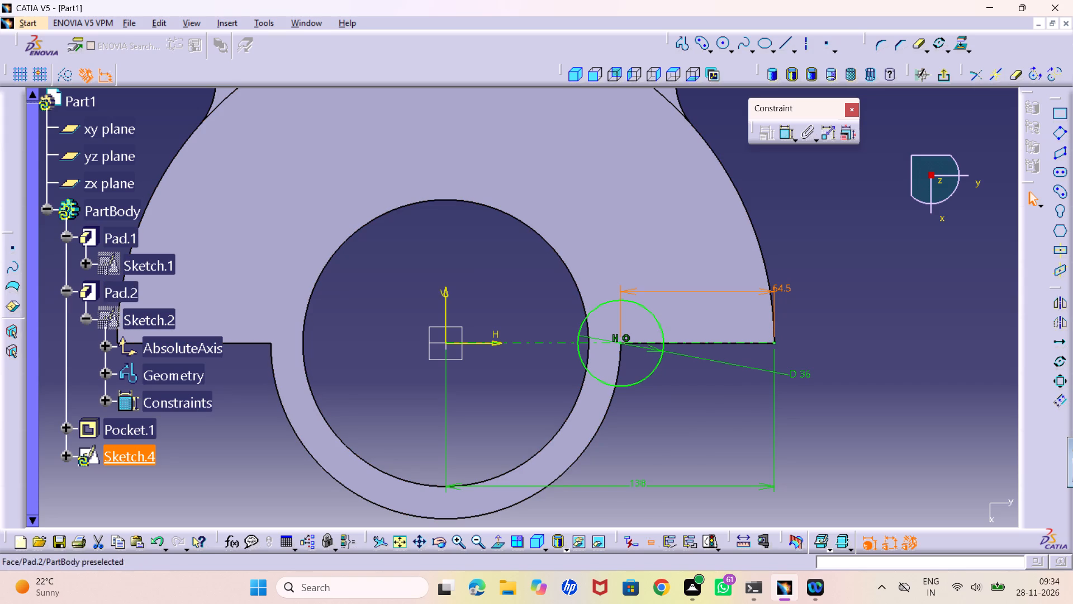
pyautogui.click(948, 79)
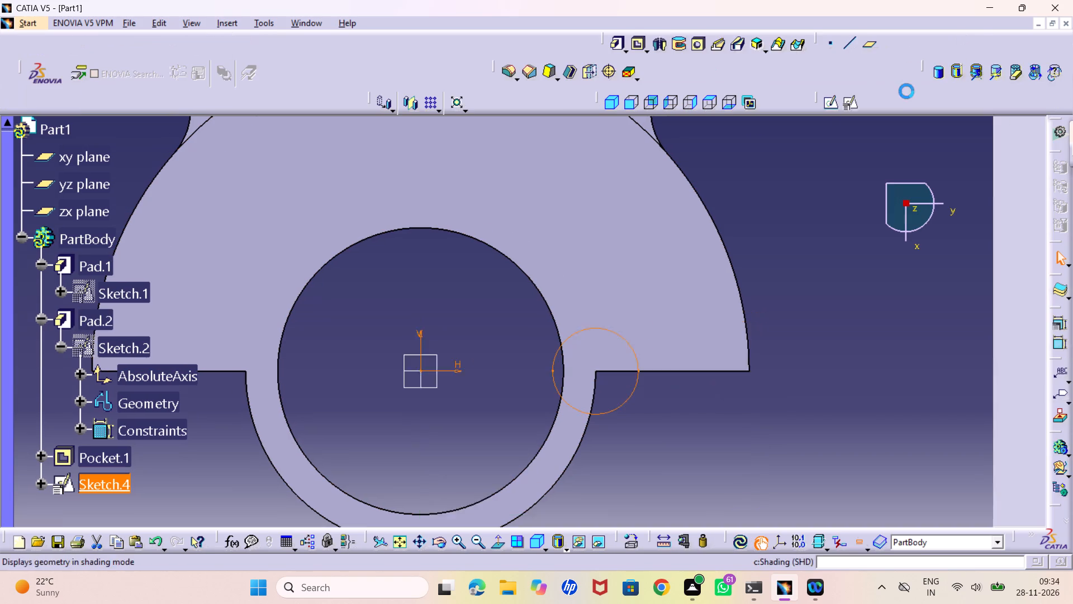
# Reopen the half-disc pad's Sketch.2 to examine its profile and dimensions, and leave it unedited.
pyautogui.doubleClick(114, 351)
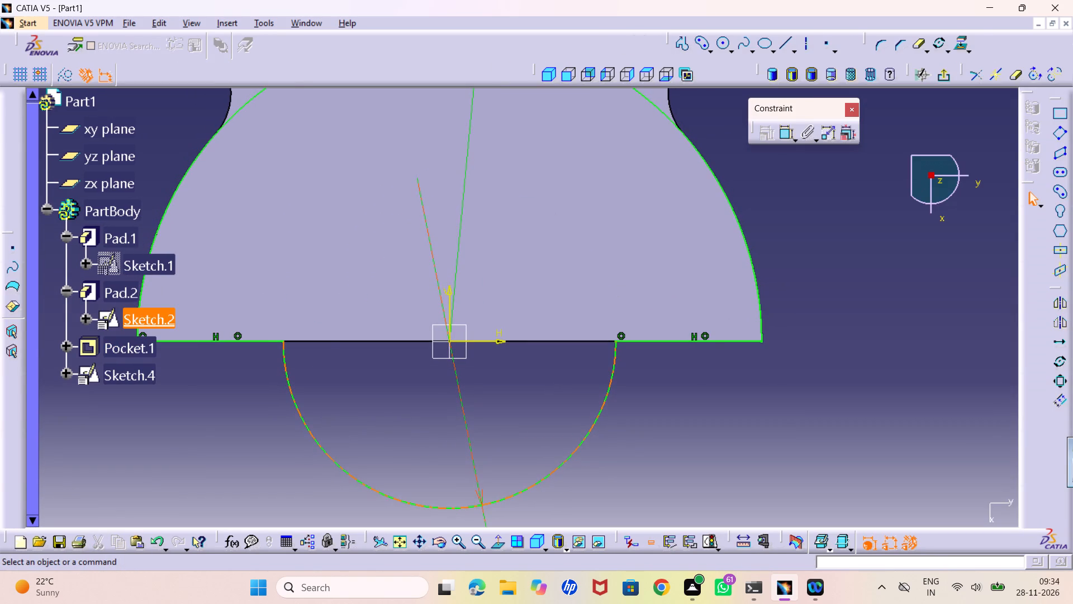
pyautogui.moveTo(535, 388); pyautogui.dragTo(541, 396, button='middle')
pyautogui.rightClick(535, 388)
pyautogui.moveTo(543, 405); pyautogui.dragTo(543, 413, button='middle')
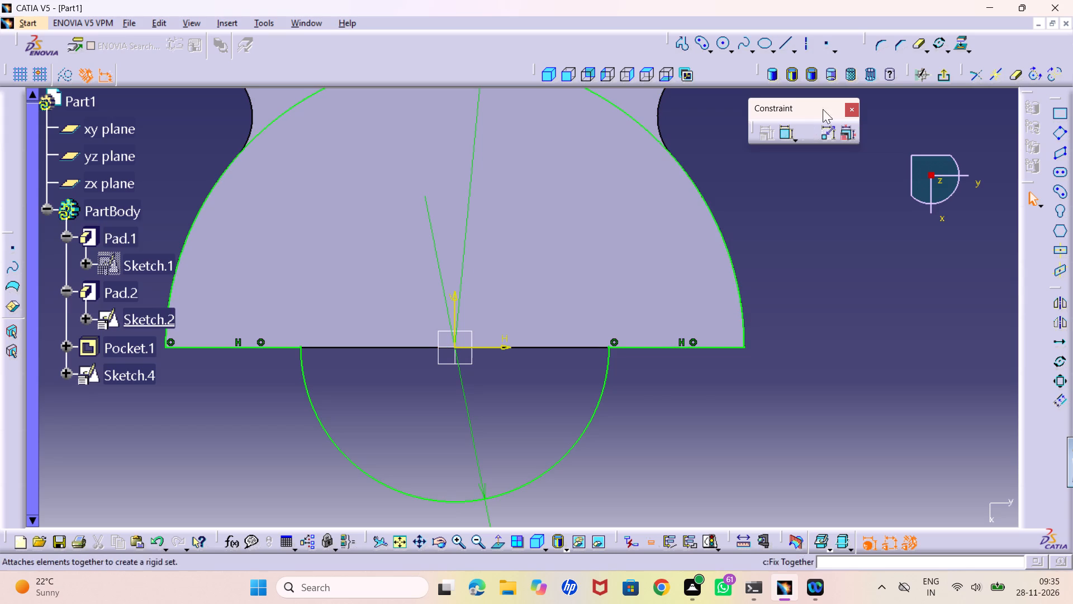
pyautogui.click(944, 78)
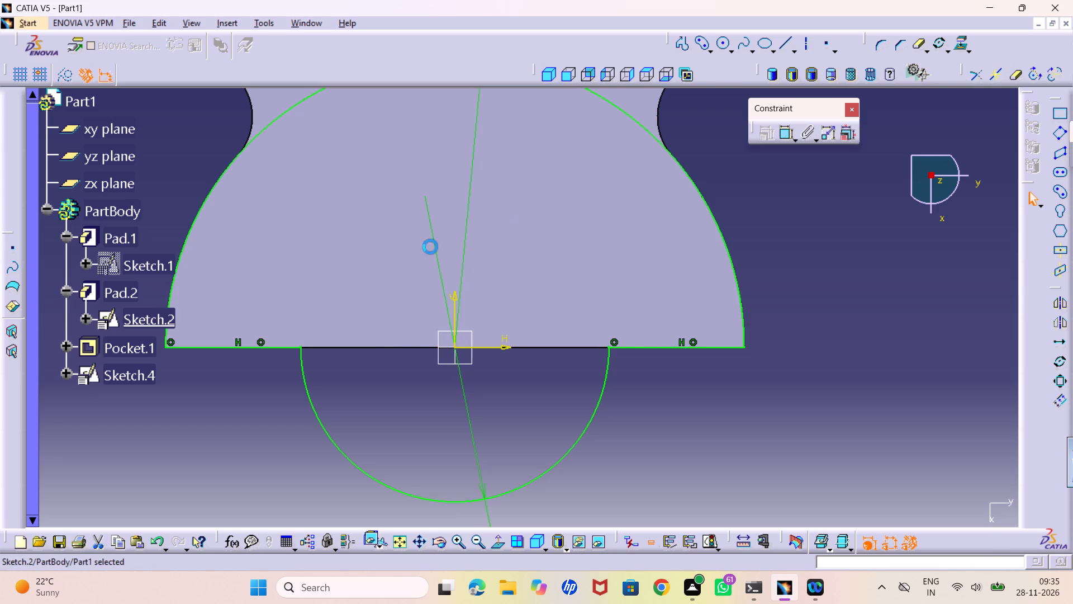
# Reopen the 36 mm circle's sketch, set its centre's distance from the axis line's outer endpoint to 32.25 mm, and leave the sketch.
pyautogui.doubleClick(102, 403)
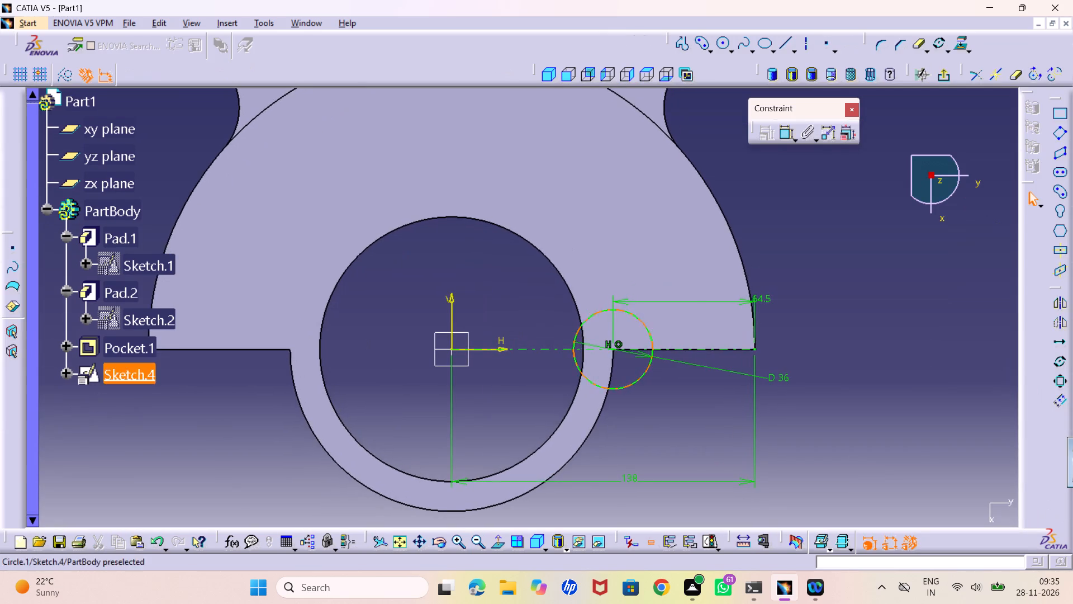
pyautogui.doubleClick(766, 295)
pyautogui.write('32.25')
pyautogui.press('Return')
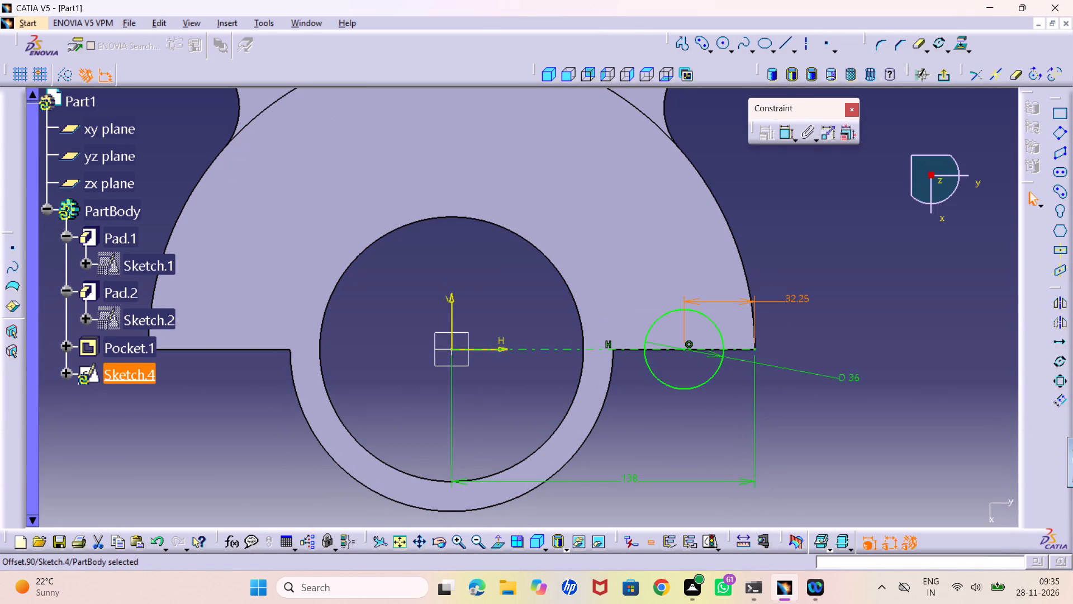
pyautogui.click(884, 302)
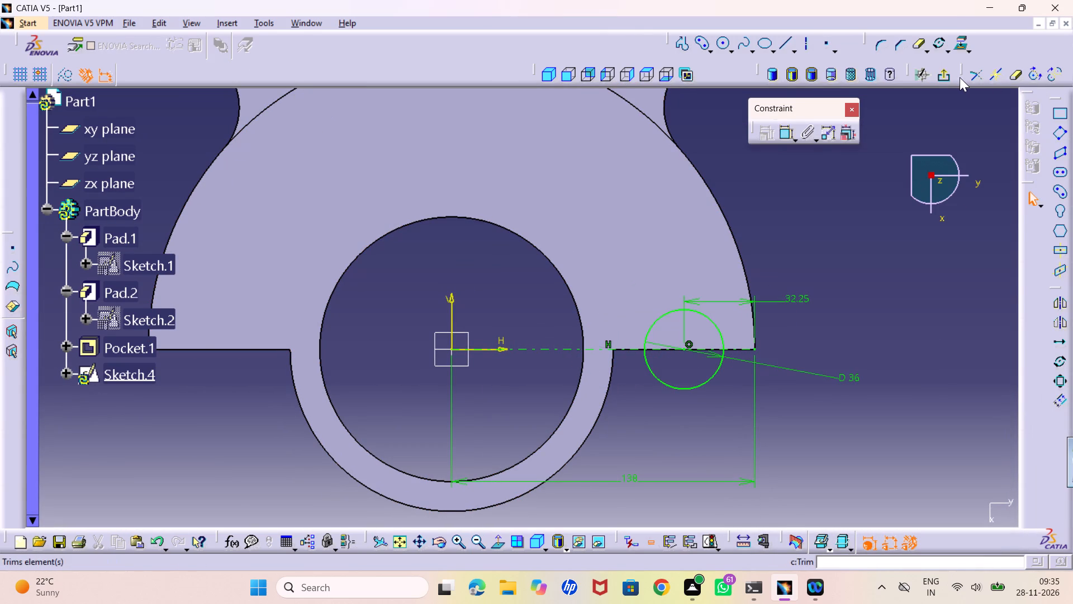
pyautogui.click(948, 76)
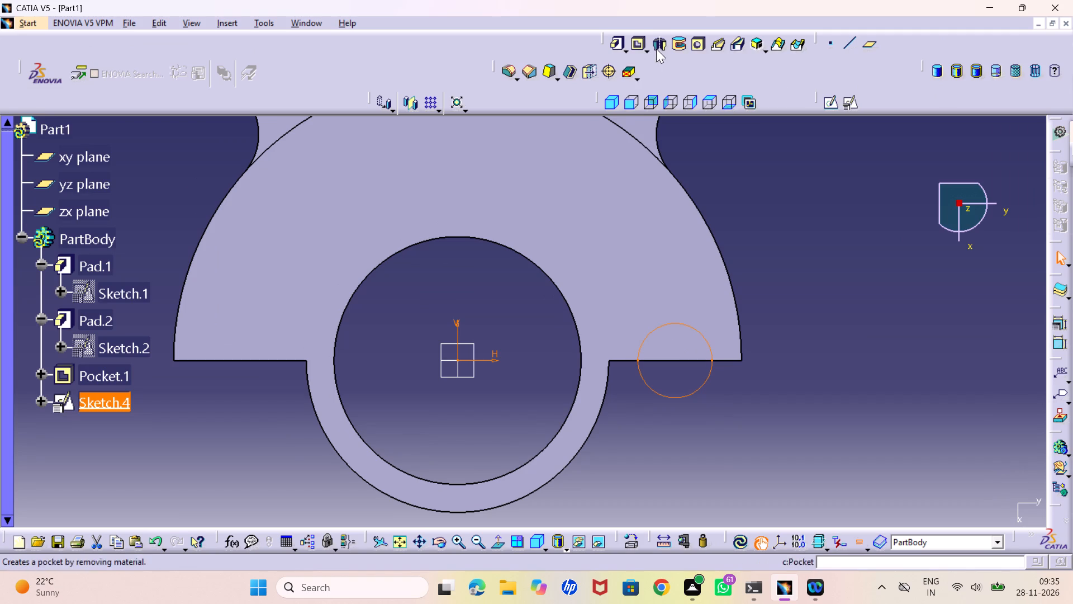
# Start a Pad from the 36 mm circle's sketch, try the Up to last limit, and reverse its direction into the half-disc.
pyautogui.click(636, 46)
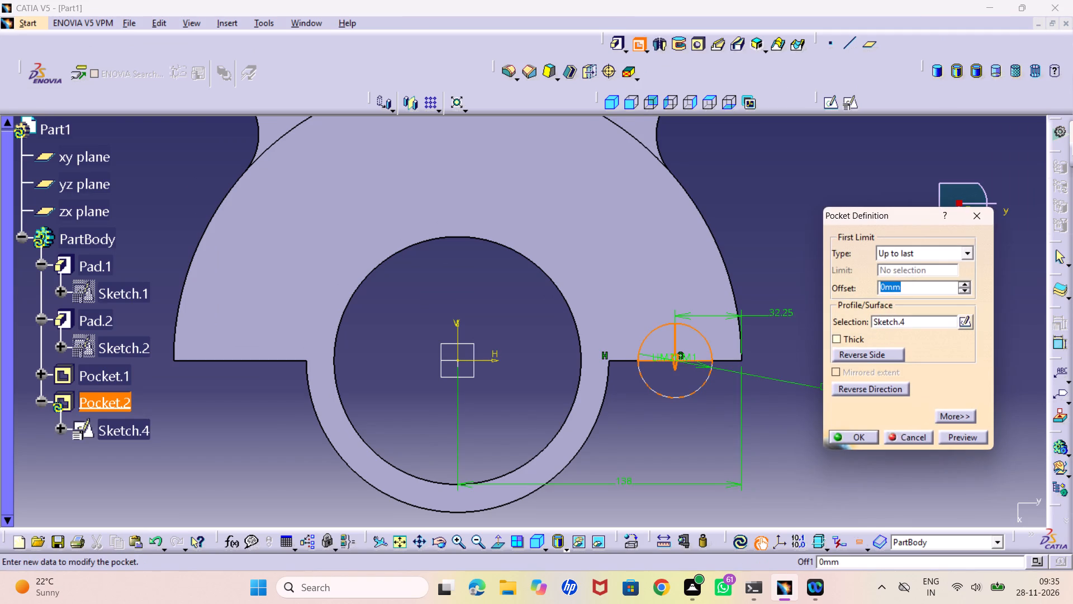
pyautogui.click(615, 105)
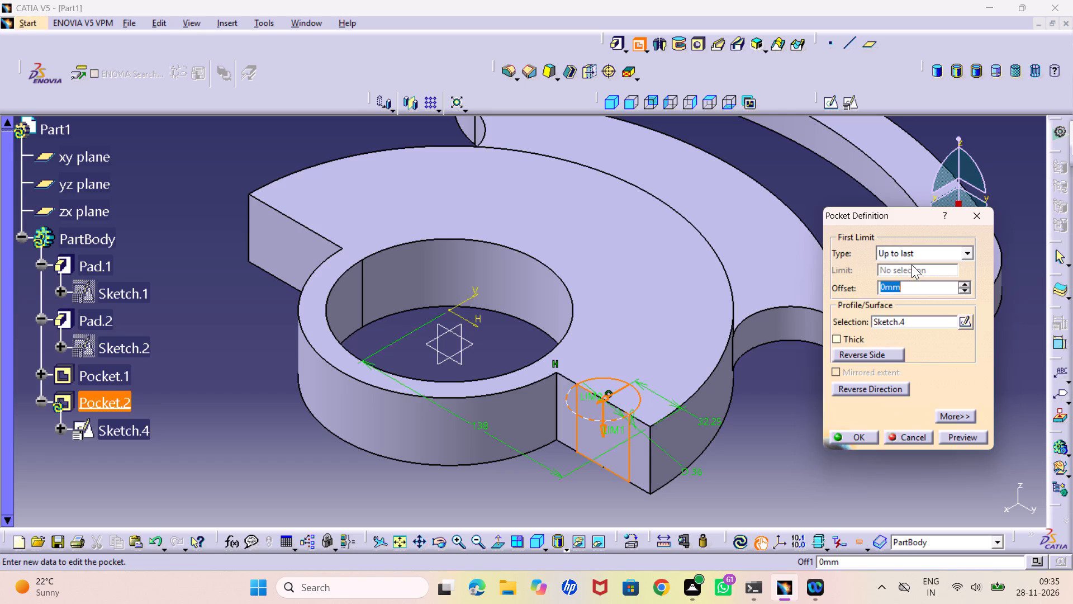
pyautogui.click(614, 46)
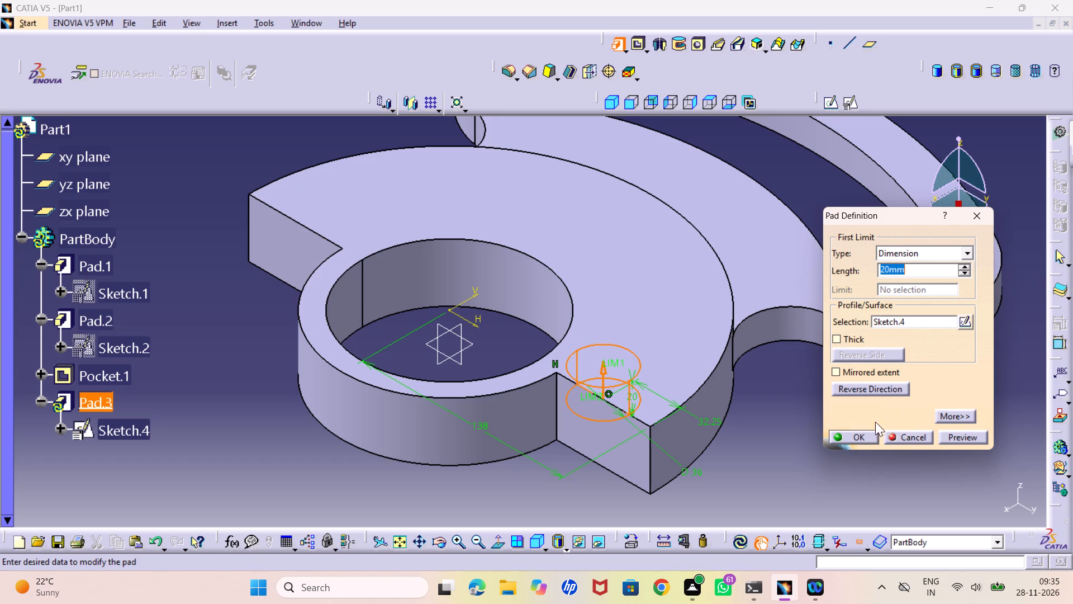
pyautogui.click(968, 249)
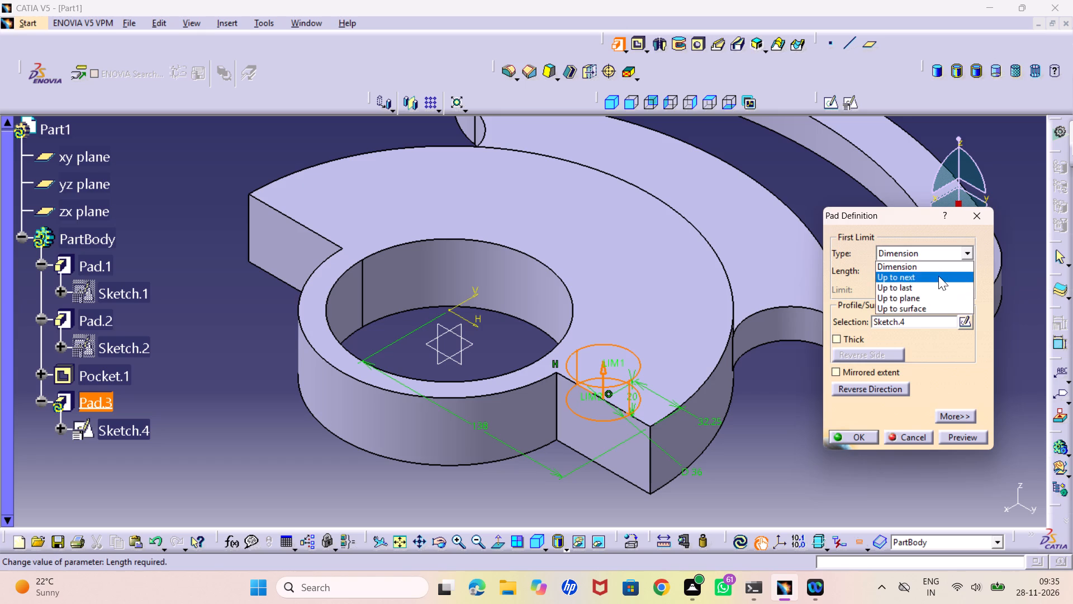
pyautogui.click(904, 284)
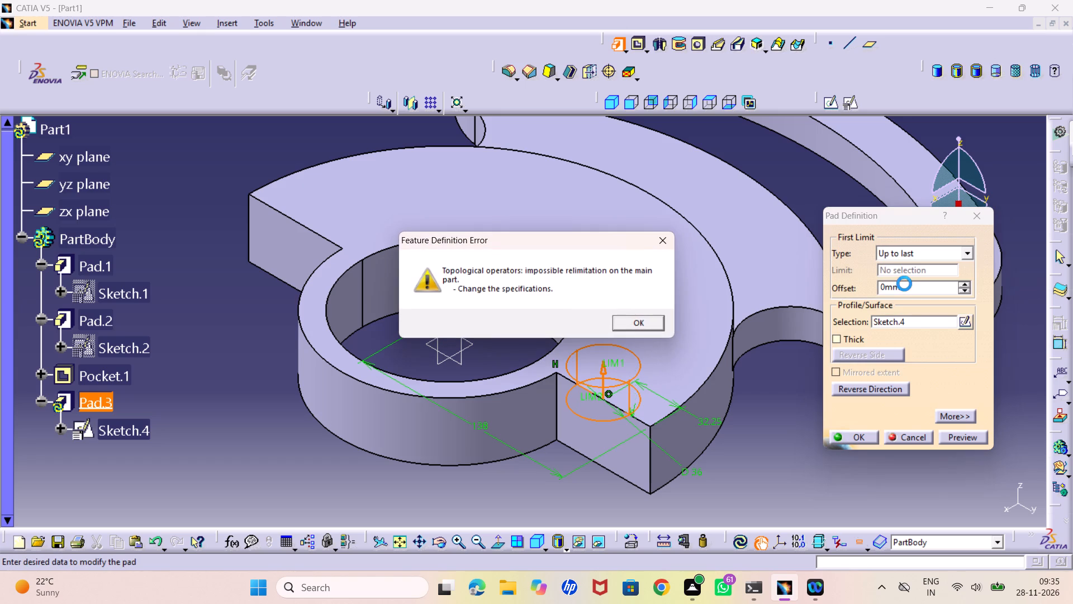
pyautogui.click(639, 320)
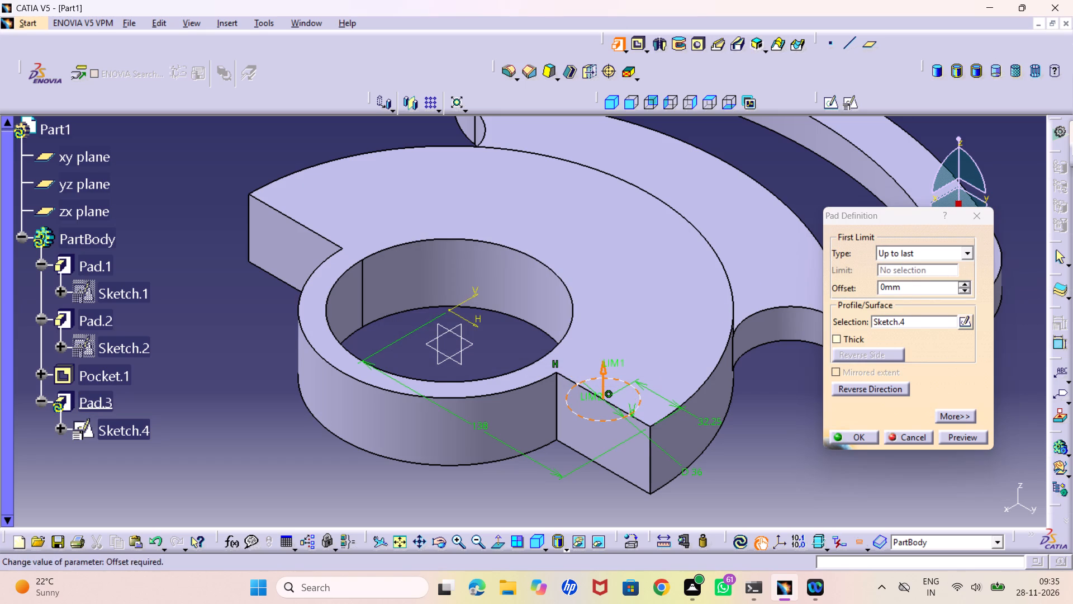
pyautogui.click(863, 386)
pyautogui.click(621, 328)
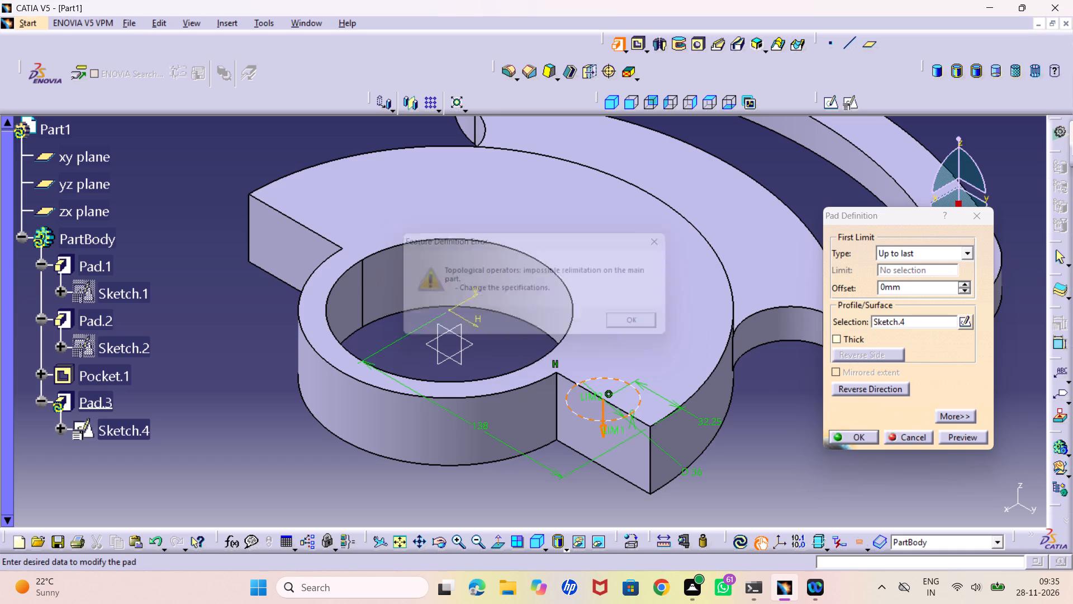
# Switch the pad's first limit to Dimension with a length of 30 mm.
pyautogui.click(958, 257)
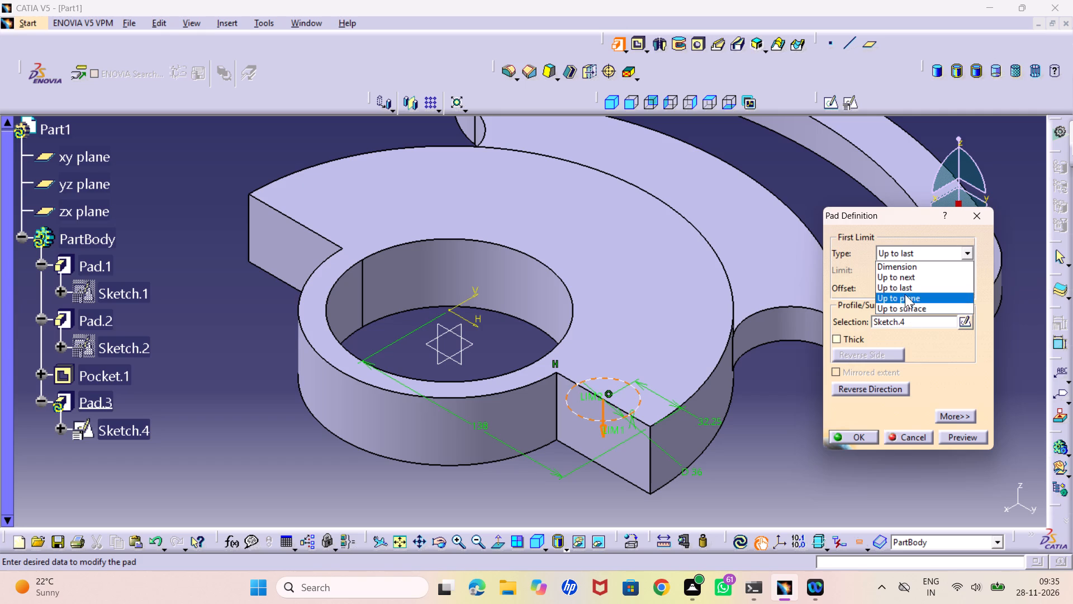
pyautogui.click(882, 268)
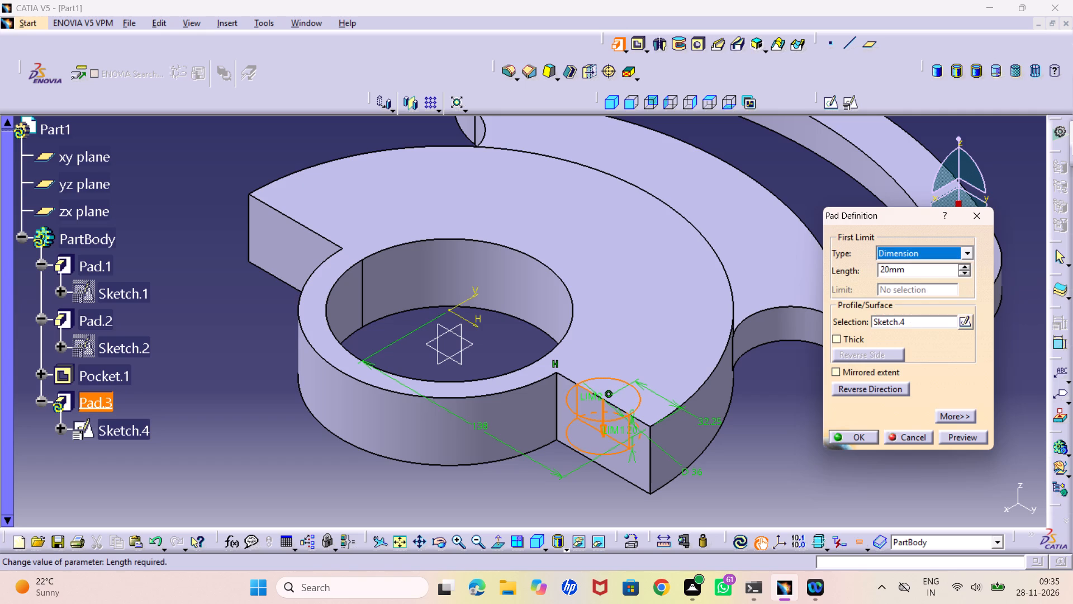
pyautogui.doubleClick(916, 273)
pyautogui.write('30')
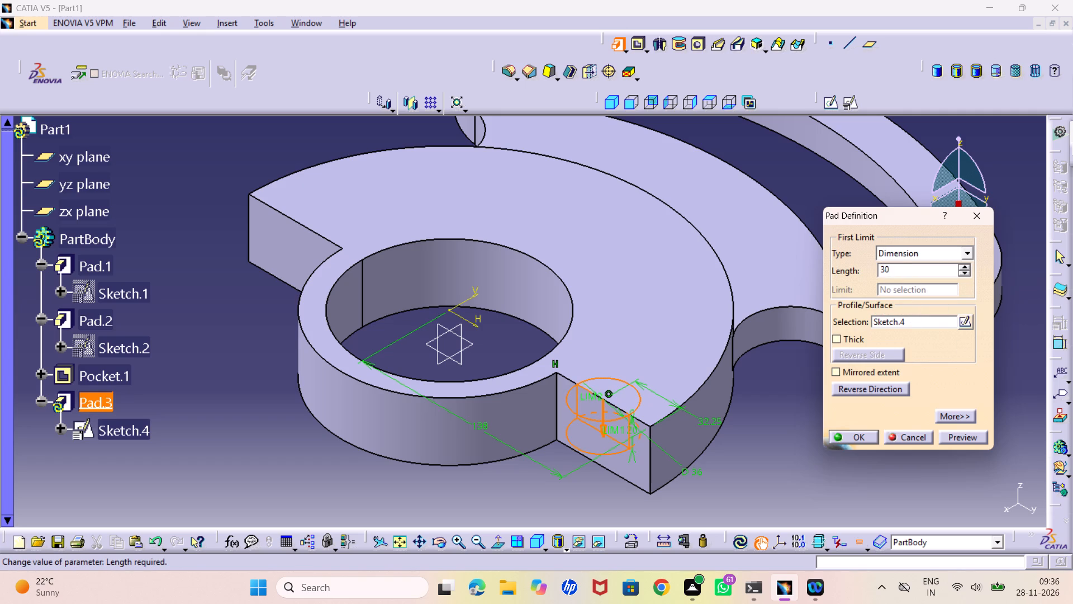
pyautogui.click(790, 476)
# Set the circular pad's length to 40 mm to span the half-disc's thickness, and complete the pad.
pyautogui.moveTo(648, 476); pyautogui.dragTo(658, 376, button='middle')
pyautogui.moveTo(648, 476); pyautogui.dragTo(658, 376, button='right')
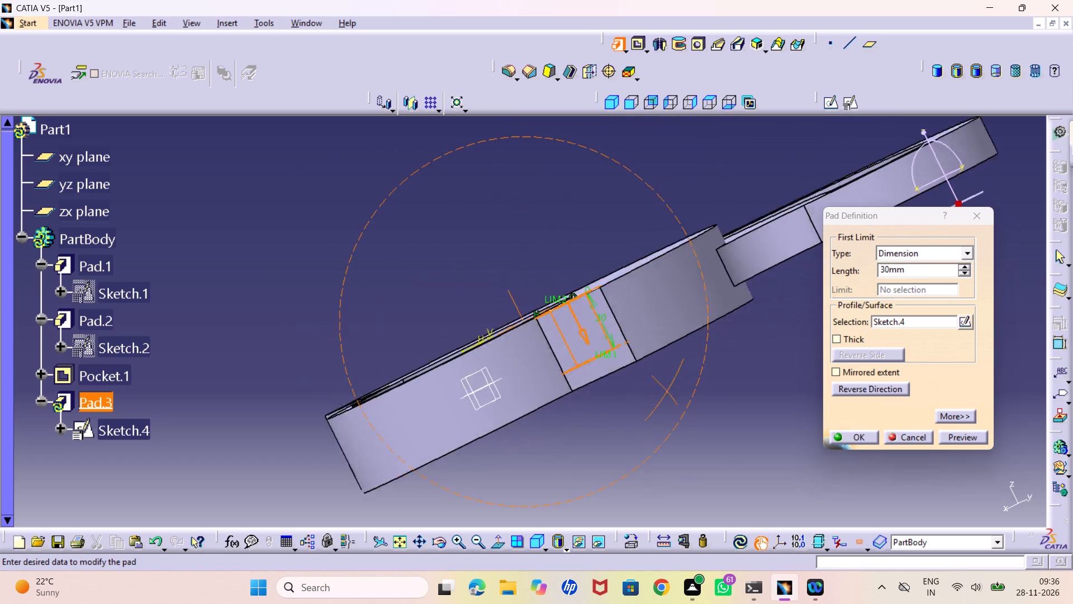
pyautogui.moveTo(658, 376); pyautogui.dragTo(692, 366, button='right')
pyautogui.moveTo(658, 376); pyautogui.dragTo(692, 366, button='middle')
pyautogui.doubleClick(932, 274)
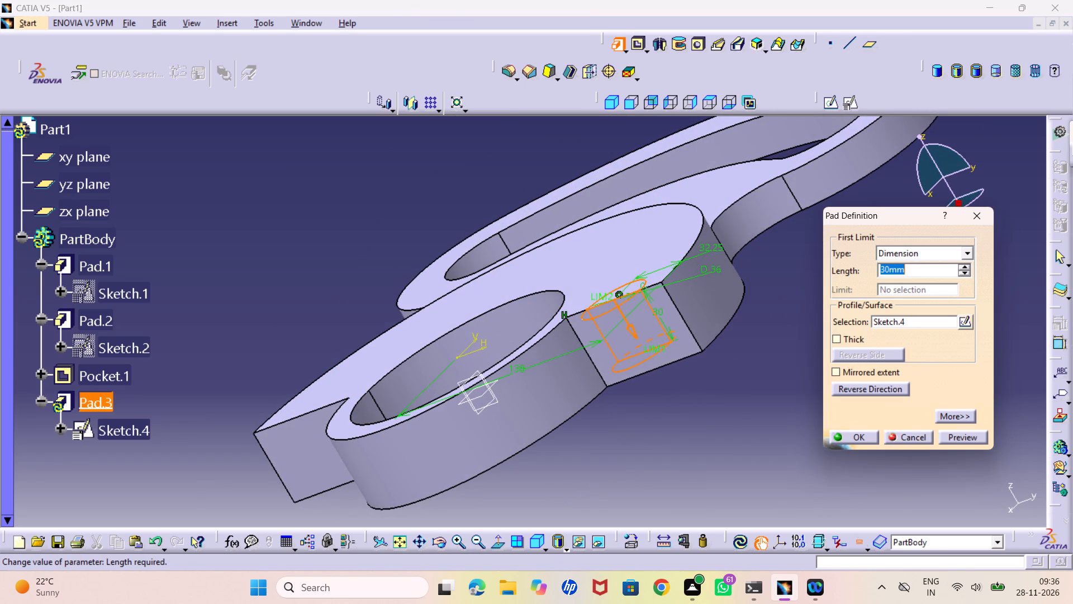
pyautogui.write('40')
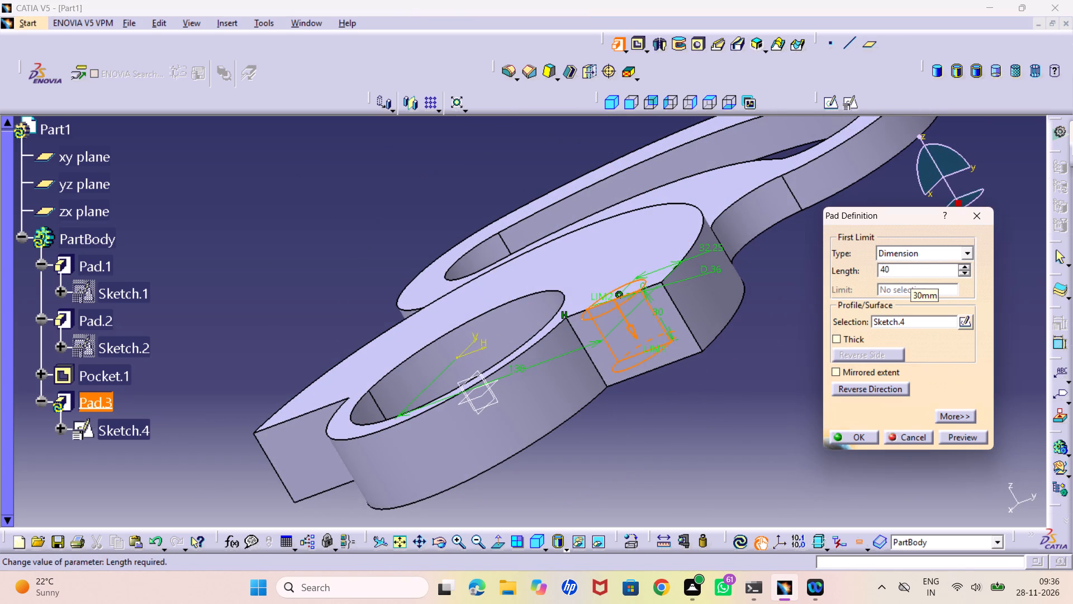
pyautogui.click(691, 459)
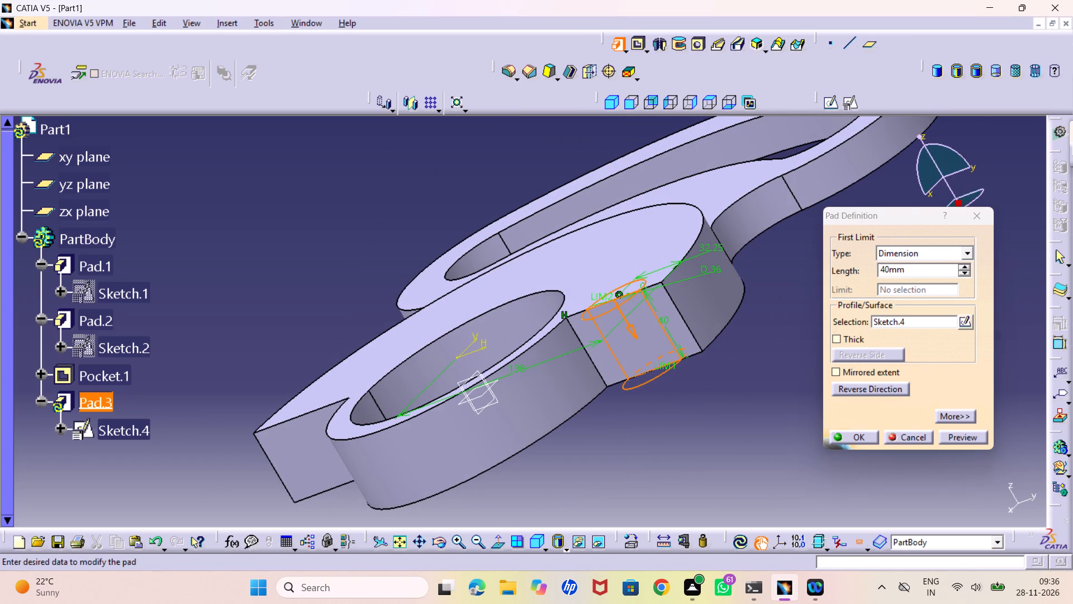
pyautogui.moveTo(585, 483); pyautogui.dragTo(629, 451, button='middle')
pyautogui.moveTo(585, 483); pyautogui.dragTo(629, 451, button='right')
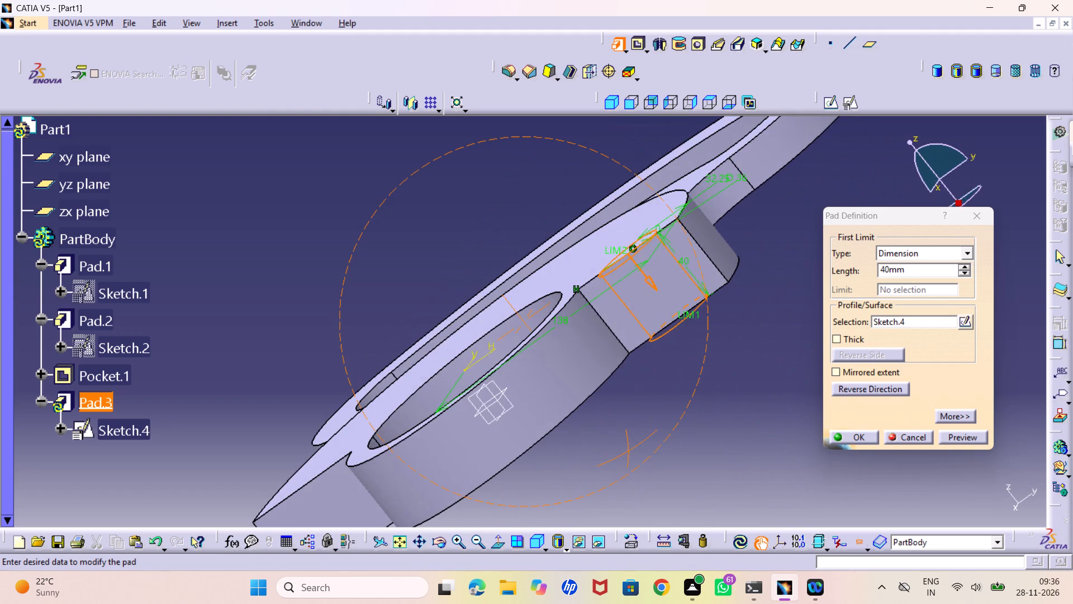
pyautogui.moveTo(629, 451); pyautogui.dragTo(628, 453, button='right')
pyautogui.moveTo(629, 451); pyautogui.dragTo(628, 453, button='middle')
pyautogui.moveTo(763, 384); pyautogui.dragTo(739, 442, button='middle')
pyautogui.moveTo(763, 384); pyautogui.dragTo(739, 442, button='right')
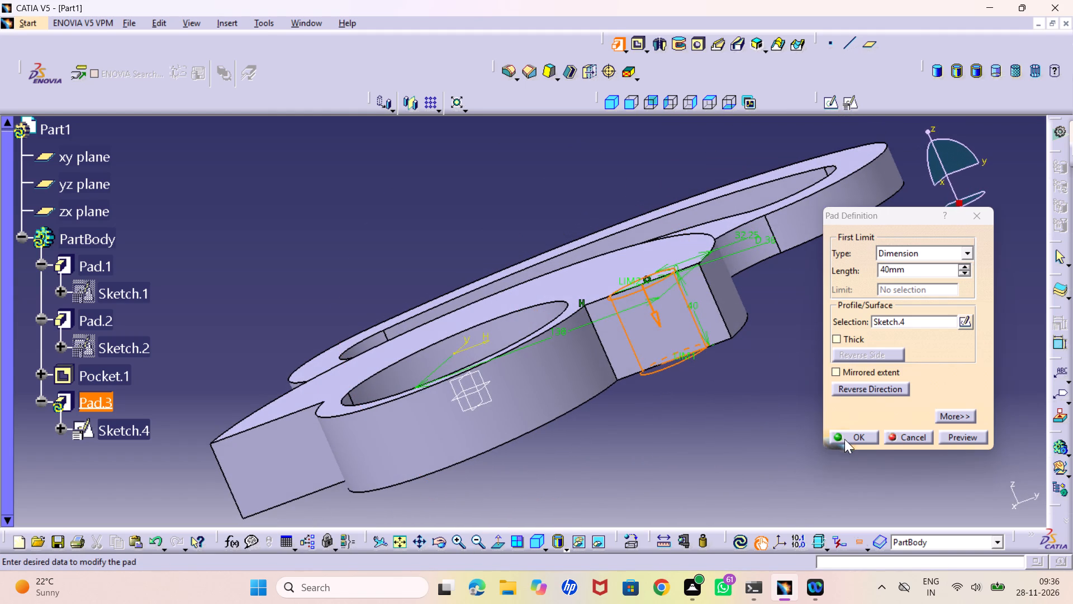
pyautogui.click(843, 437)
pyautogui.click(727, 447)
# Mirror the 36 mm circular pad about the zx plane onto the other side of the half-disc.
pyautogui.moveTo(608, 425); pyautogui.dragTo(647, 500, button='middle')
pyautogui.moveTo(608, 425); pyautogui.dragTo(647, 500, button='right')
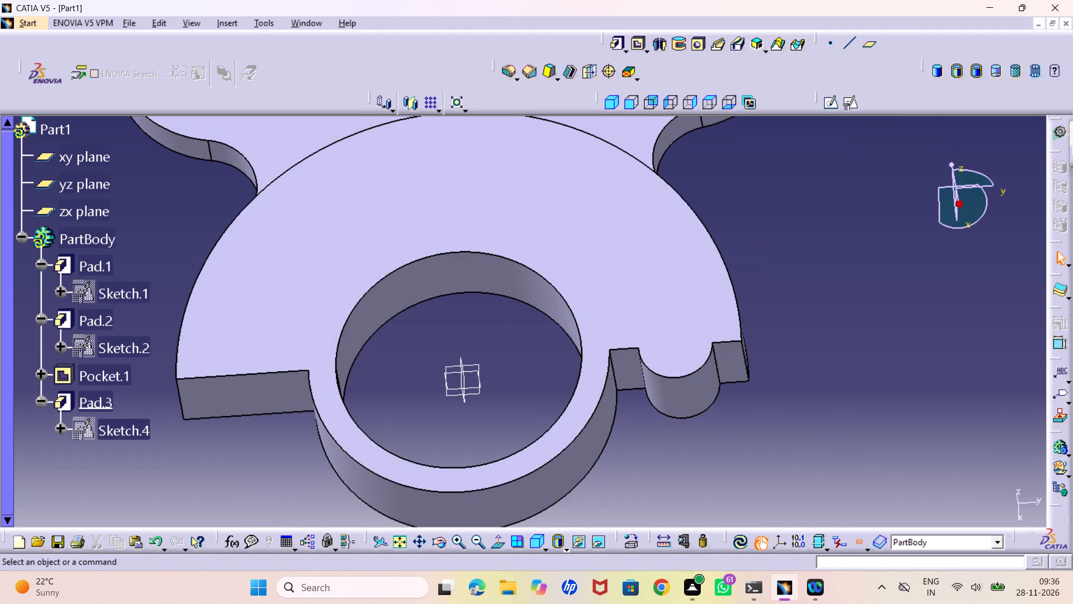
pyautogui.moveTo(368, 420); pyautogui.dragTo(371, 445, button='middle')
pyautogui.moveTo(368, 420); pyautogui.dragTo(371, 445, button='right')
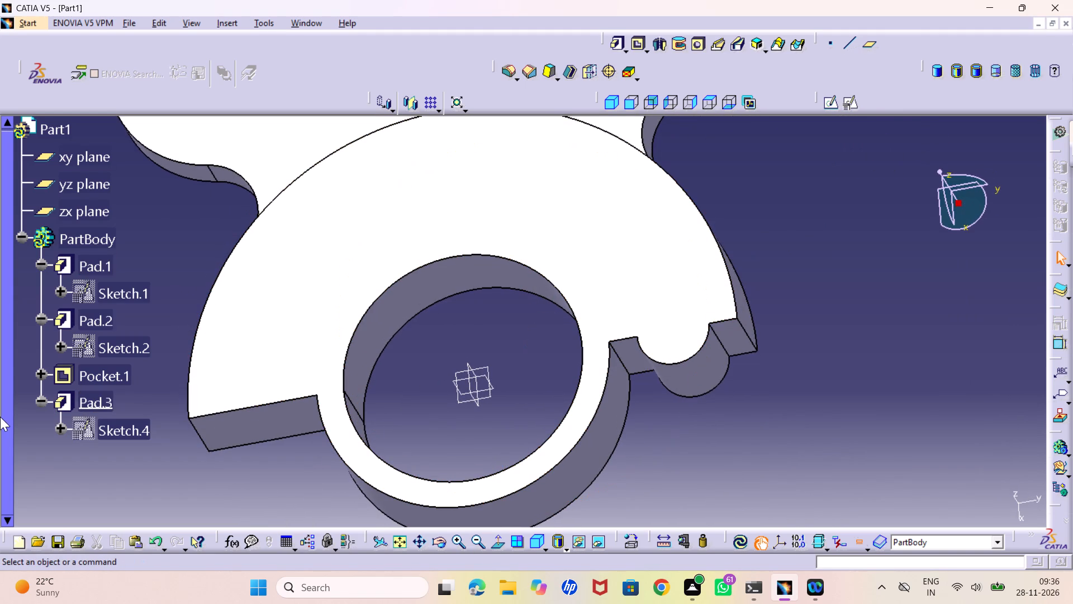
pyautogui.click(97, 402)
pyautogui.moveTo(406, 234); pyautogui.dragTo(433, 299, button='middle')
pyautogui.rightClick(406, 234)
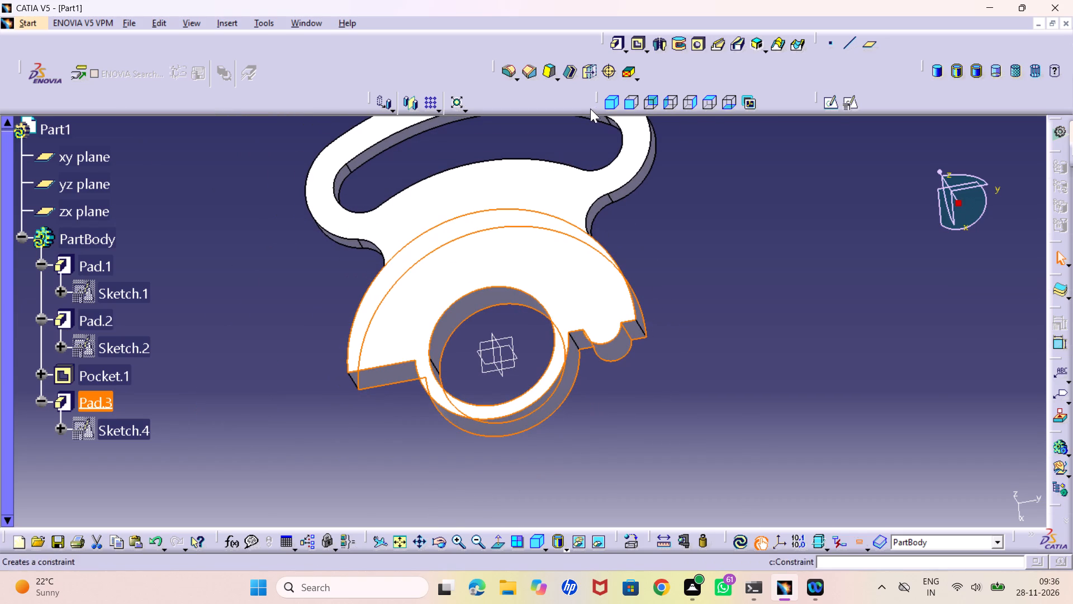
pyautogui.click(406, 98)
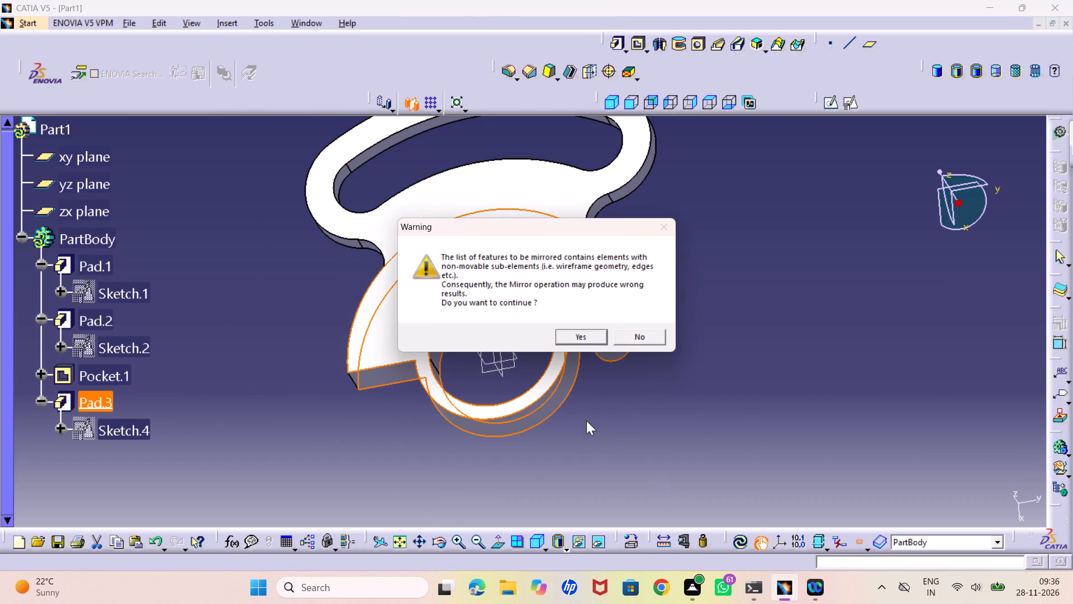
pyautogui.click(575, 331)
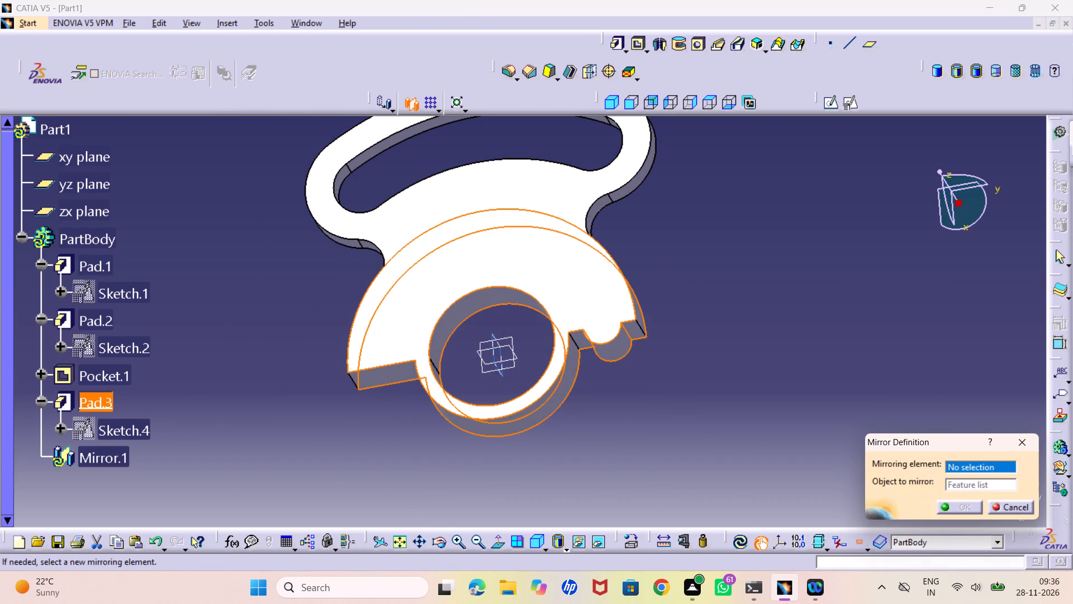
pyautogui.moveTo(511, 264); pyautogui.dragTo(510, 264, button='middle')
pyautogui.moveTo(510, 264); pyautogui.dragTo(563, 285, button='right')
pyautogui.moveTo(510, 264); pyautogui.dragTo(563, 285, button='middle')
pyautogui.click(495, 362)
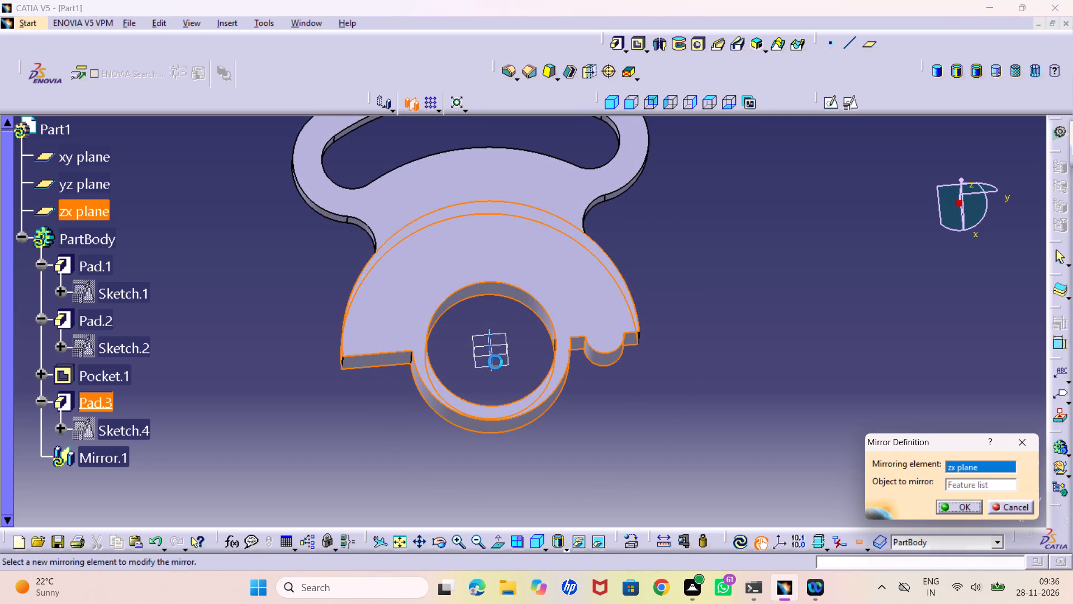
pyautogui.click(962, 505)
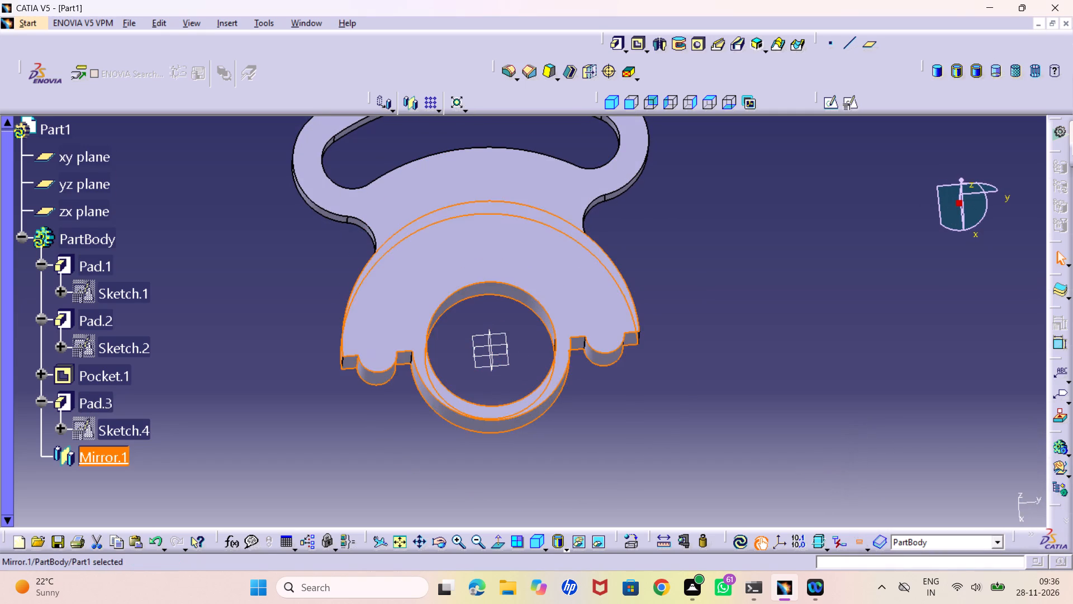
pyautogui.click(709, 455)
# Create a positioned sketch on the half-disc's flat face and draw a small circle at the centre of one rounded lug.
pyautogui.click(584, 304)
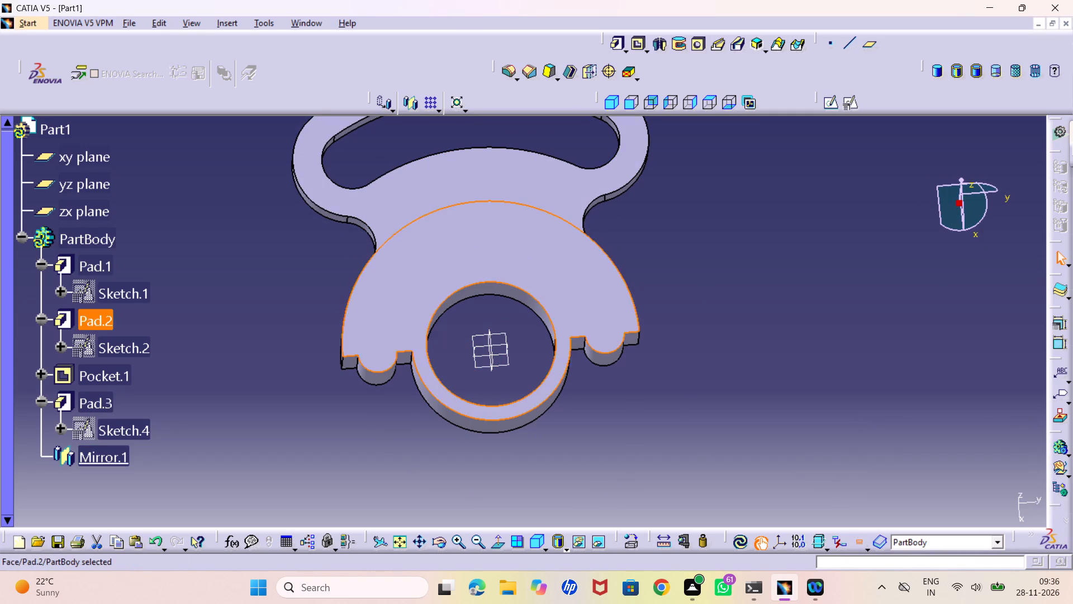
pyautogui.click(853, 102)
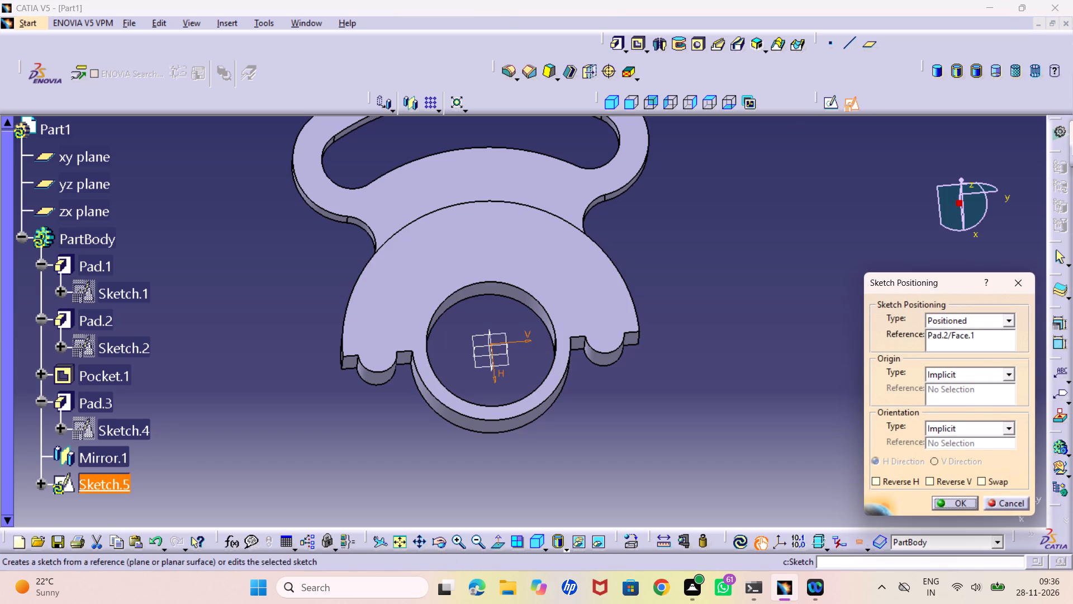
pyautogui.click(927, 504)
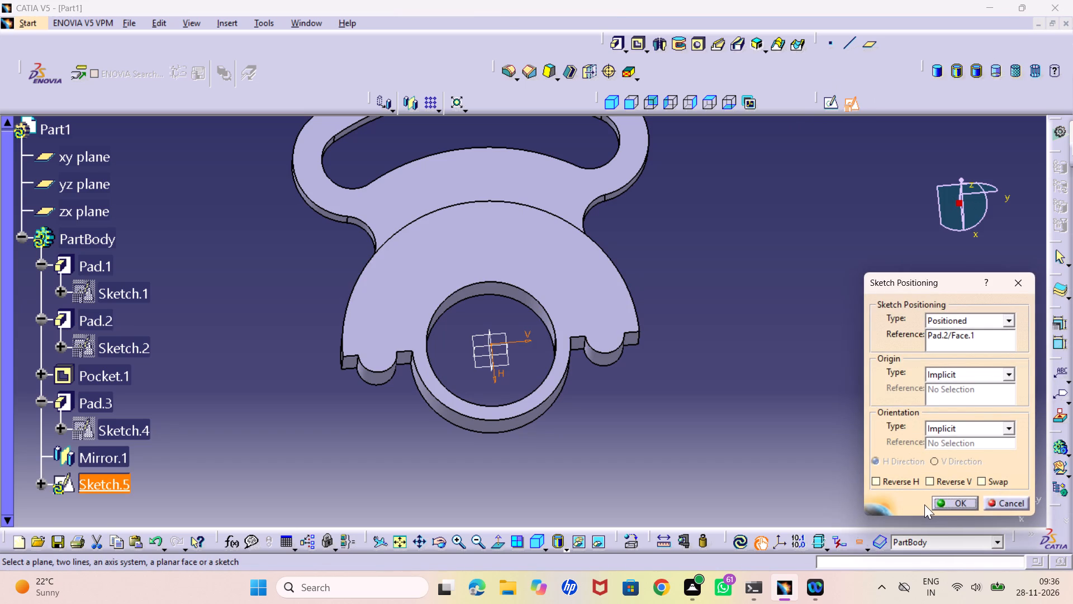
pyautogui.click(956, 501)
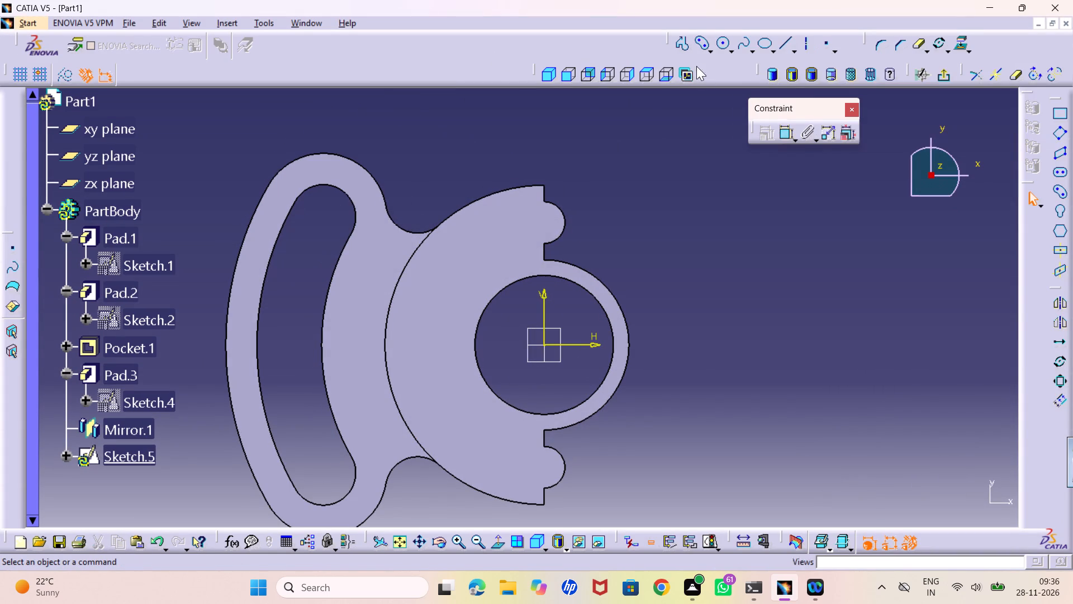
pyautogui.click(727, 37)
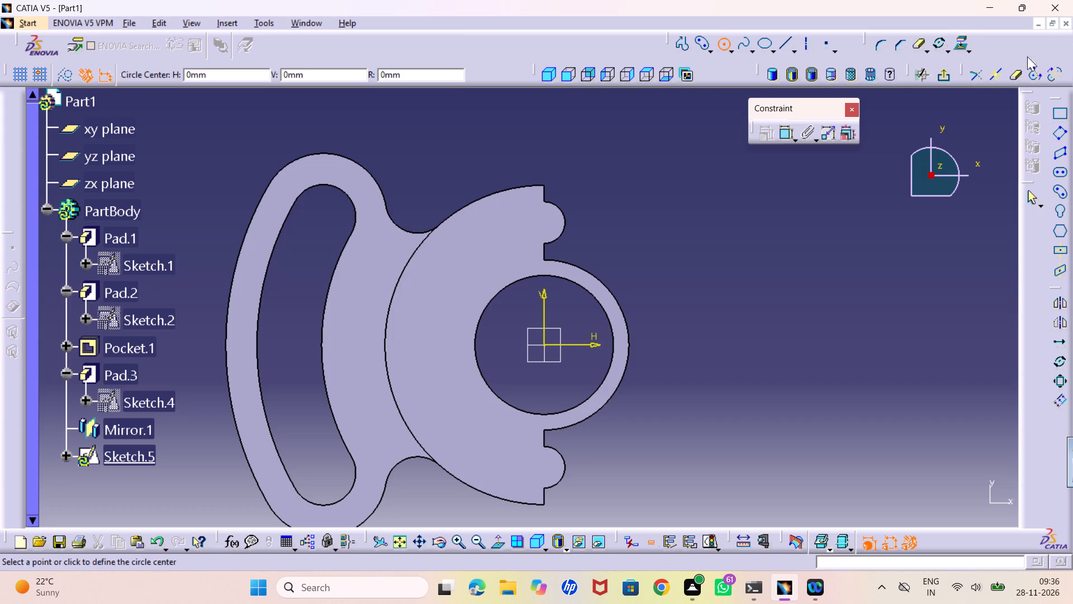
pyautogui.click(545, 221)
pyautogui.click(545, 230)
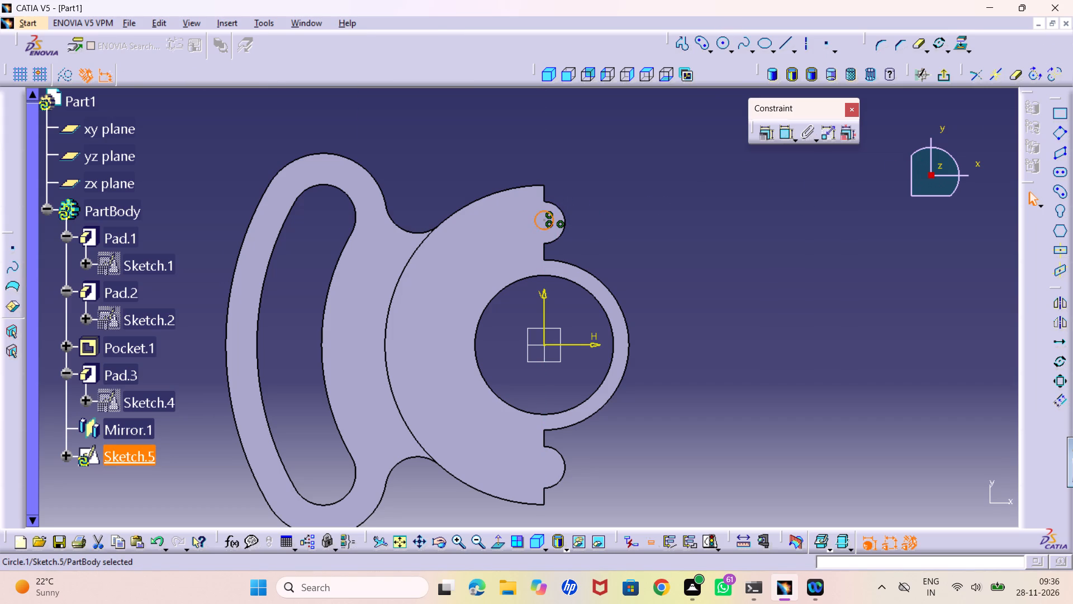
pyautogui.click(784, 169)
# Constrain the small circle to be concentric with the lug's rounded edge.
pyautogui.doubleClick(783, 134)
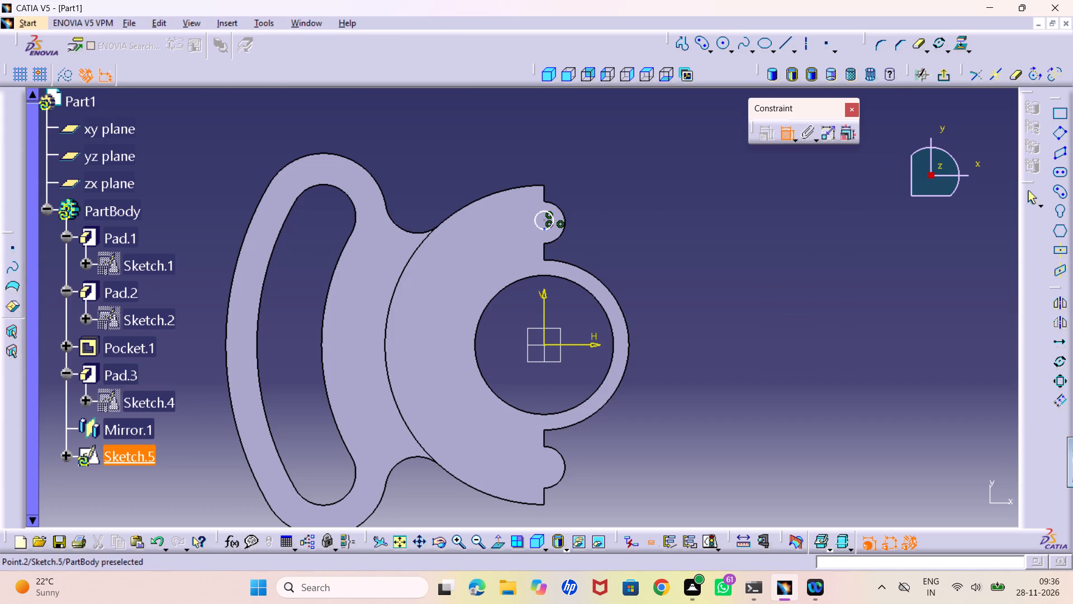
pyautogui.click(551, 228)
pyautogui.click(561, 237)
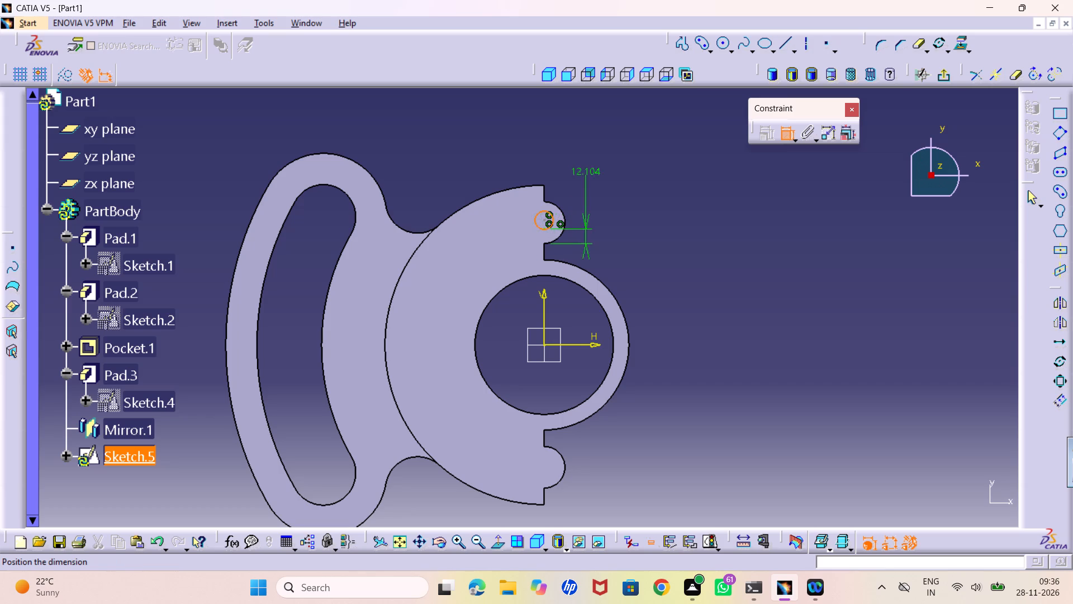
pyautogui.rightClick(590, 169)
pyautogui.click(647, 271)
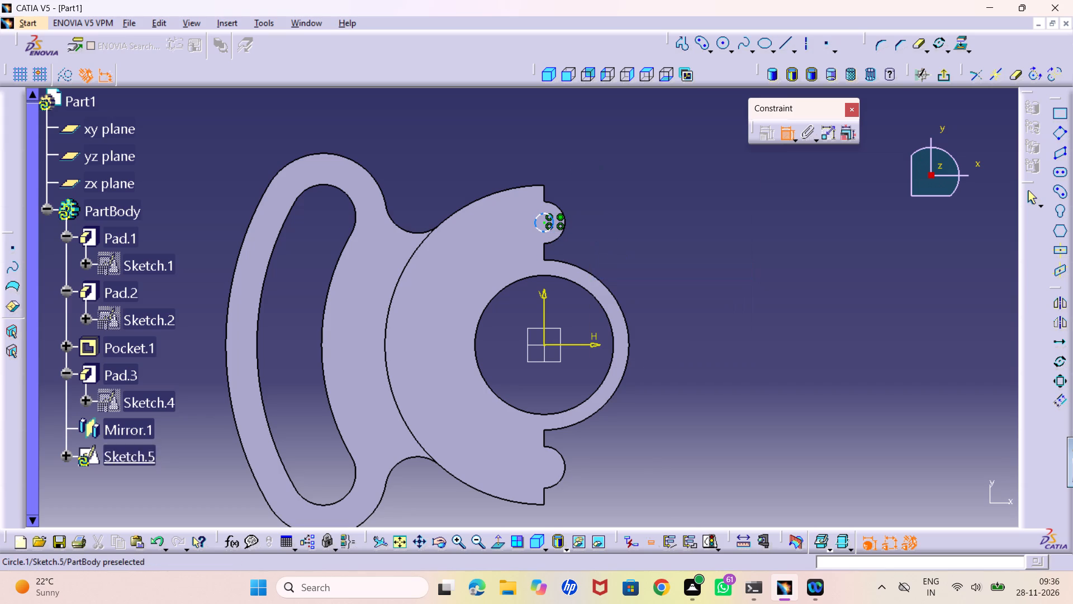
# Dimension the small circle in the lug and set its diameter to 26 mm.
pyautogui.click(538, 215)
pyautogui.click(556, 178)
pyautogui.doubleClick(556, 176)
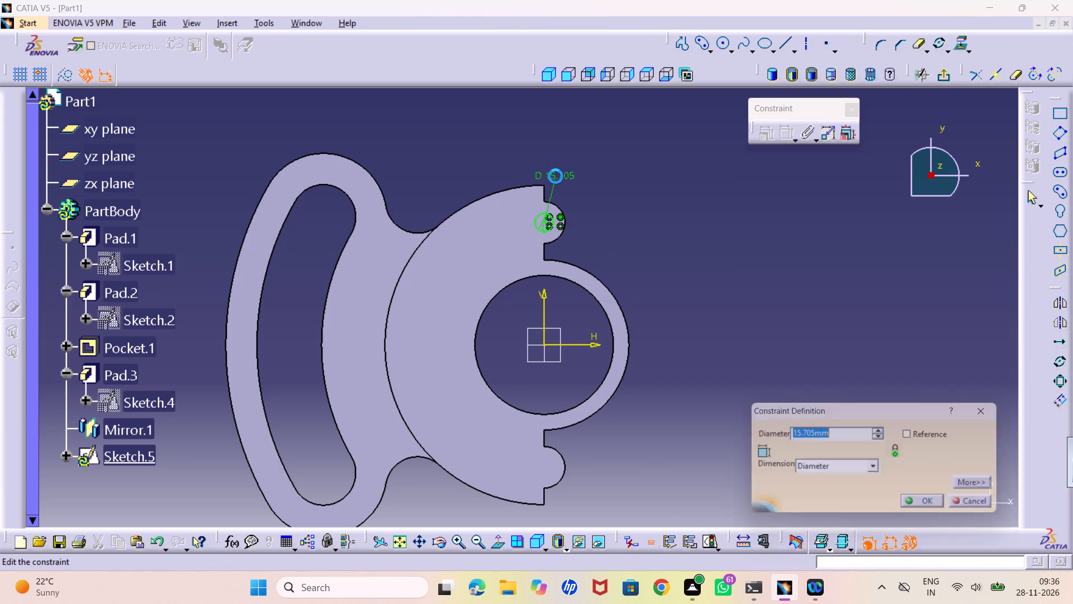
pyautogui.press('3')
pyautogui.press('BackSpace')
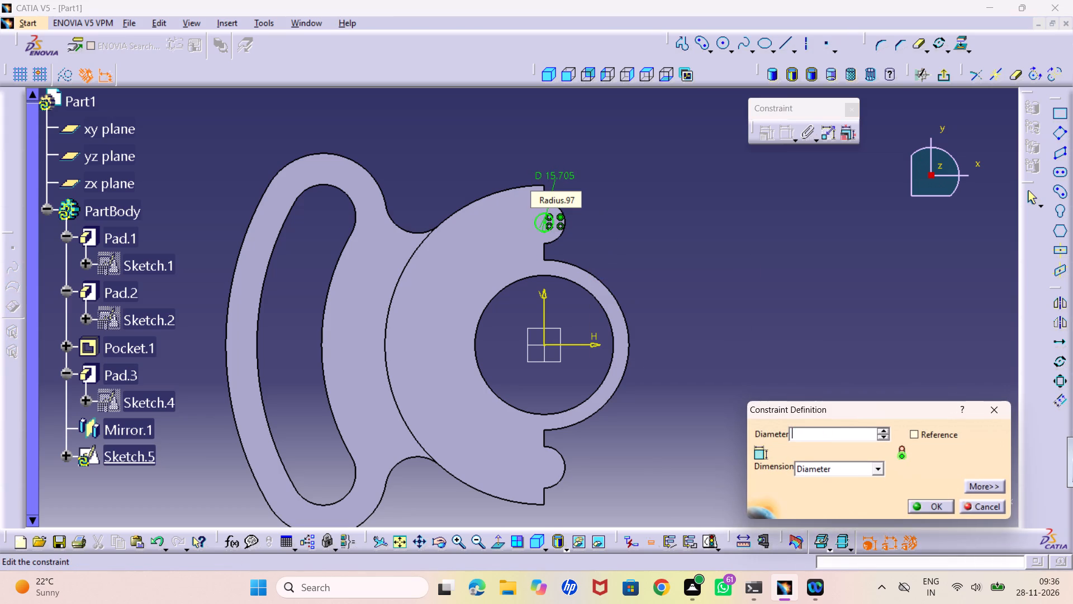
pyautogui.write('26')
pyautogui.press('Return')
pyautogui.click(600, 186)
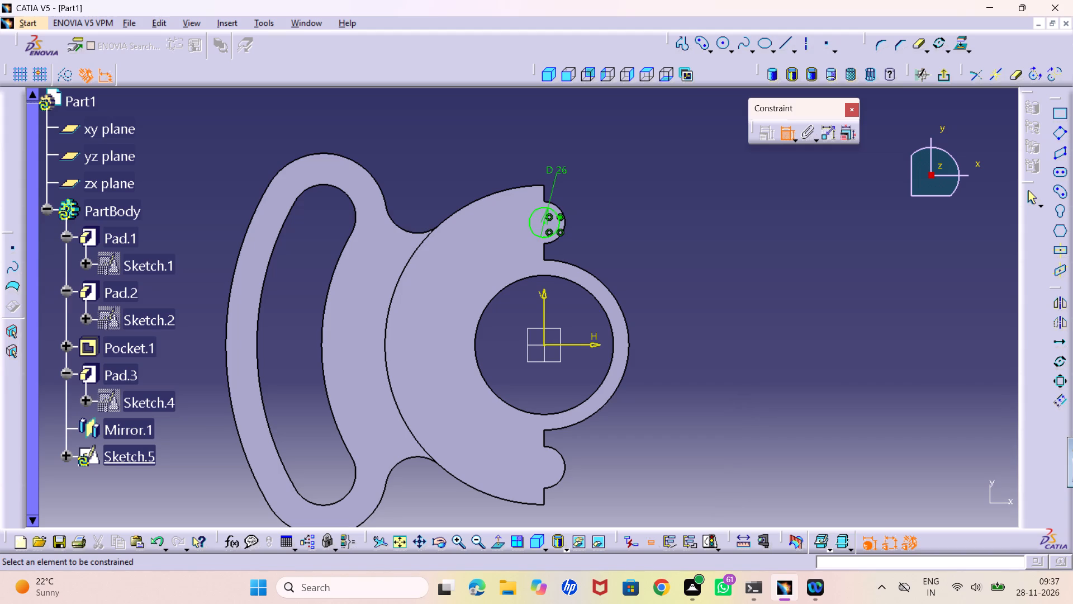
# Exit the sketch and cut the 26 mm circle through the lug as a pocket with the Up to last limit.
pyautogui.click(946, 79)
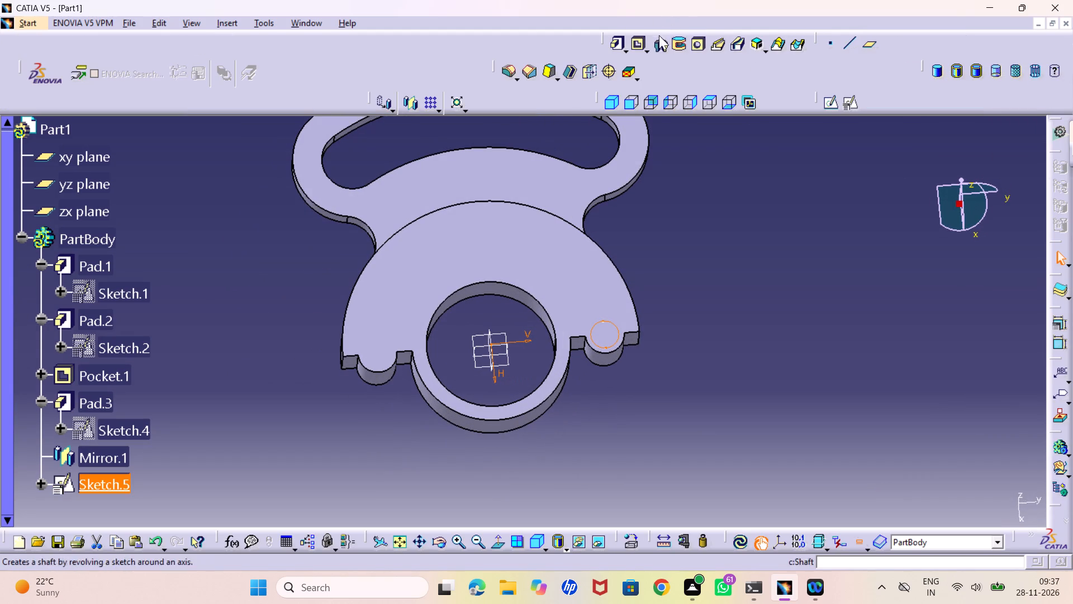
pyautogui.click(636, 37)
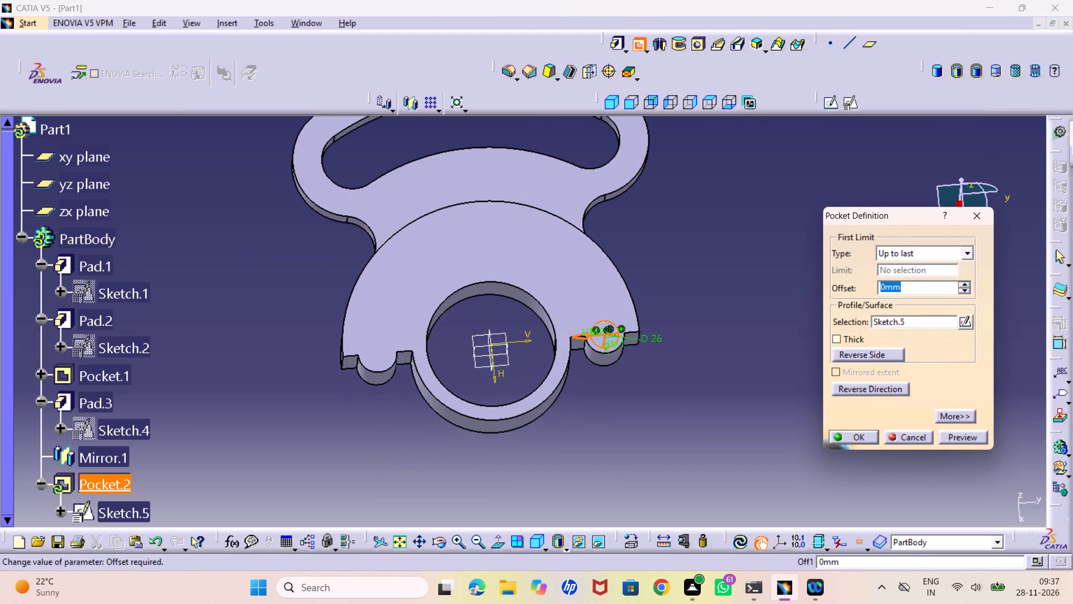
pyautogui.click(840, 439)
pyautogui.click(729, 450)
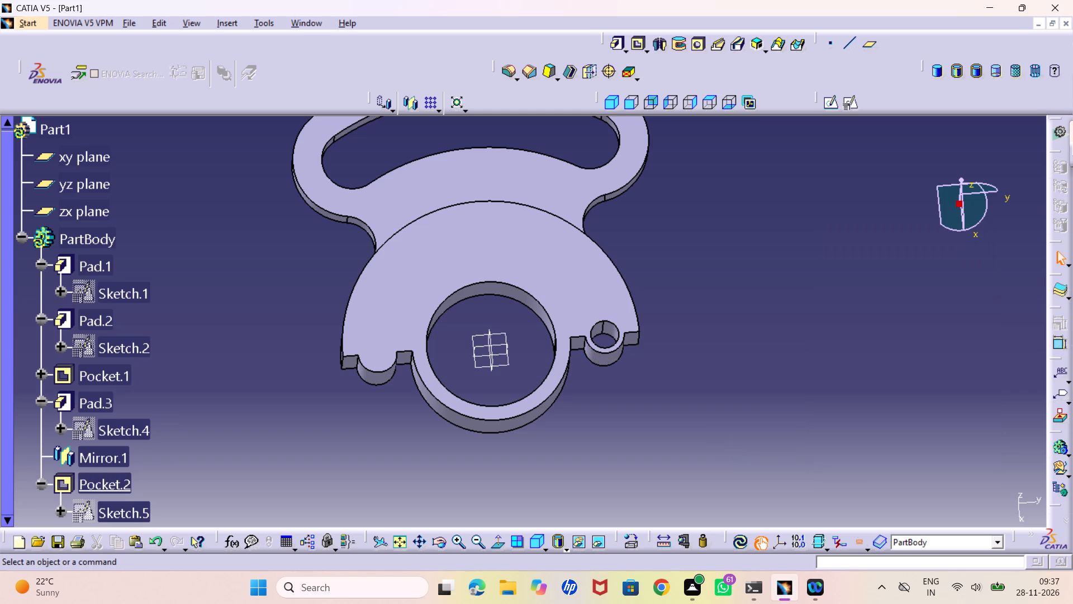
# Start a circular pattern of the 26 mm lug hole pocket and set it to 6 instances.
pyautogui.scroll(-4, 152, 298)
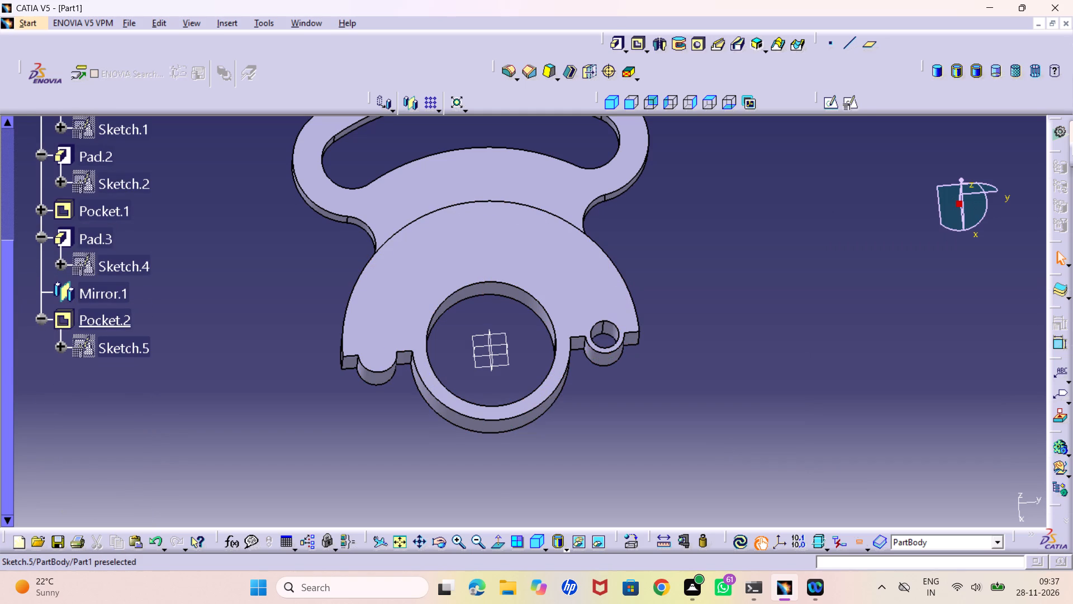
pyautogui.click(93, 326)
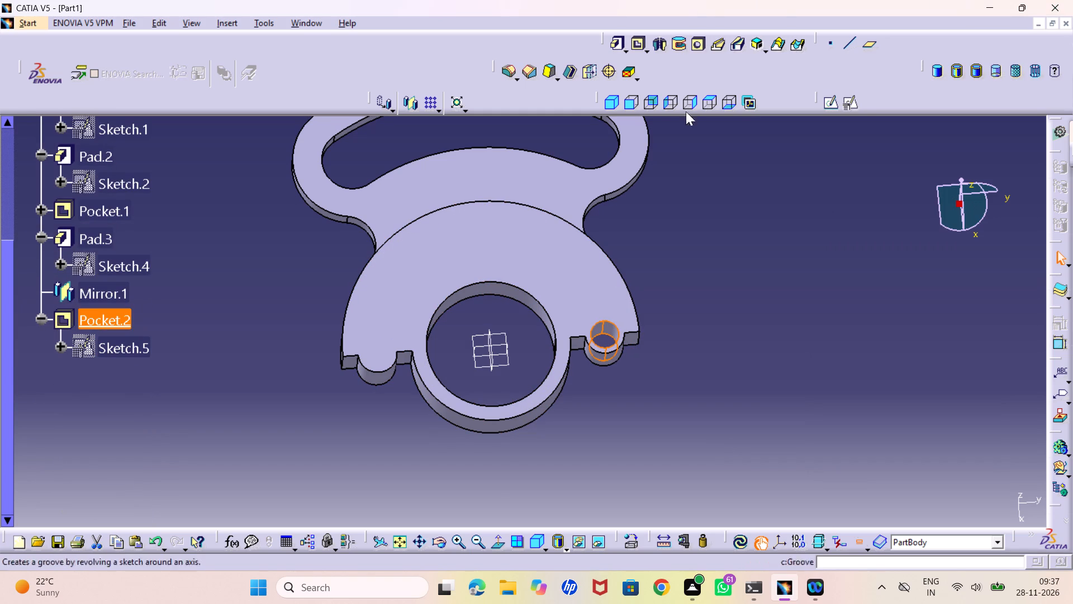
pyautogui.click(438, 108)
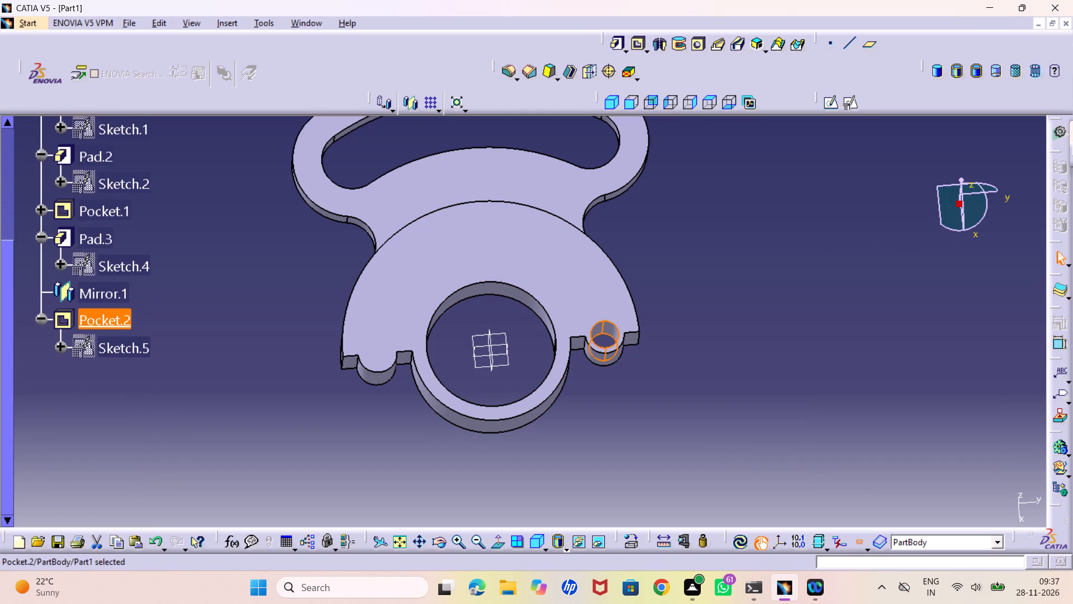
pyautogui.click(438, 109)
pyautogui.click(449, 146)
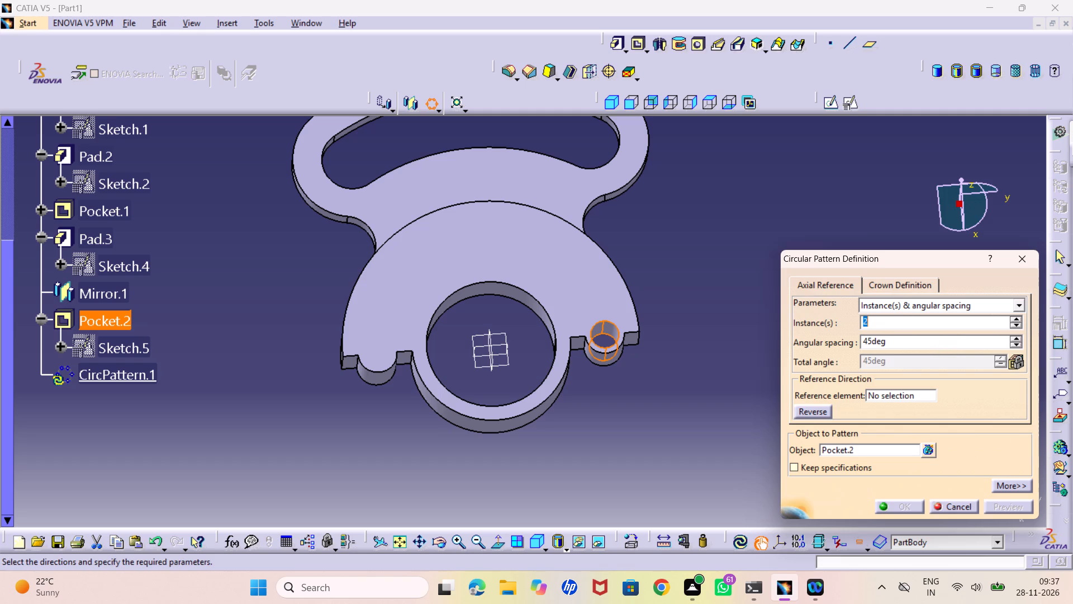
pyautogui.press('6')
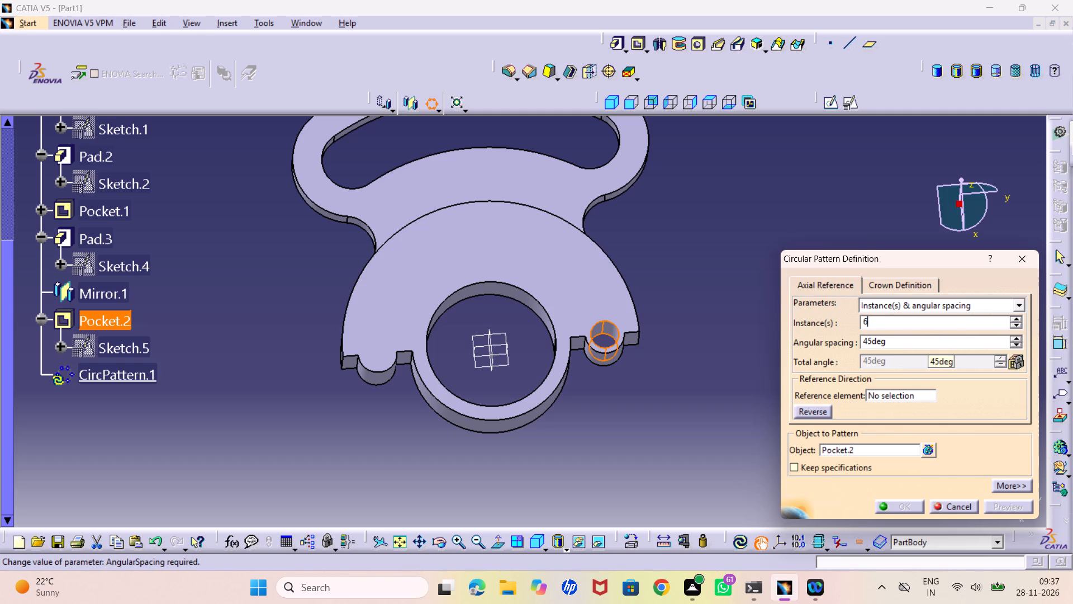
pyautogui.click(723, 385)
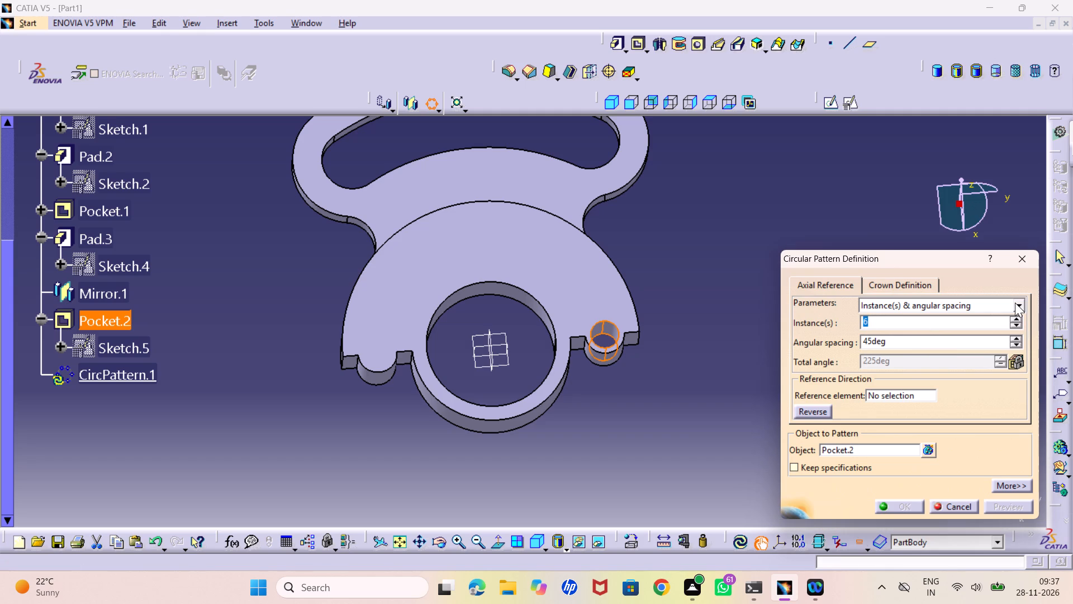
# Define the pattern by Instance(s) & total angle with 180 deg, using the half-disc's flat face as reference element, and complete it.
pyautogui.click(1015, 303)
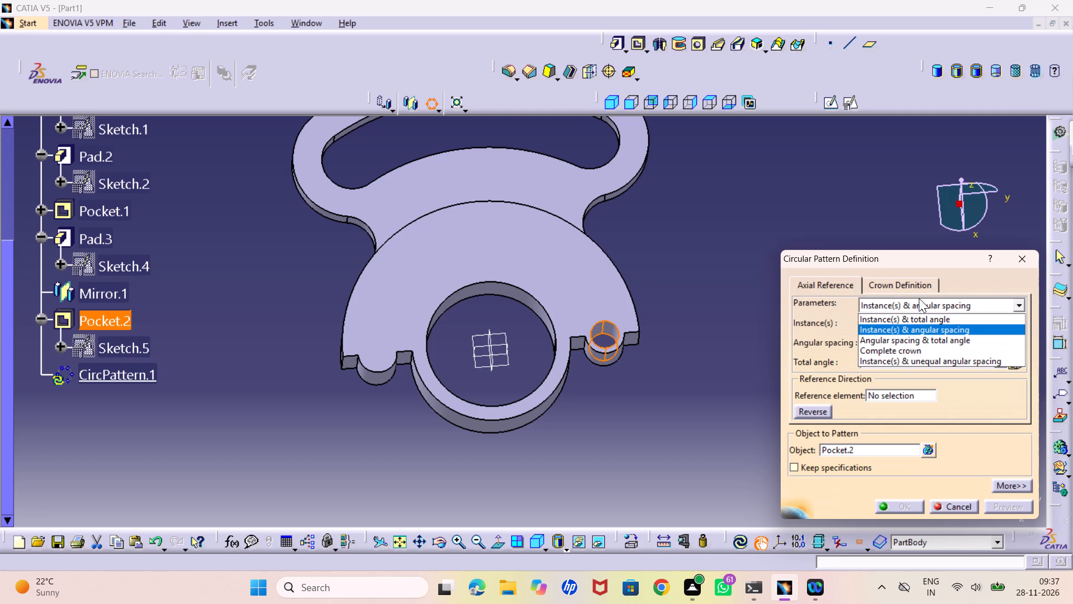
pyautogui.click(901, 320)
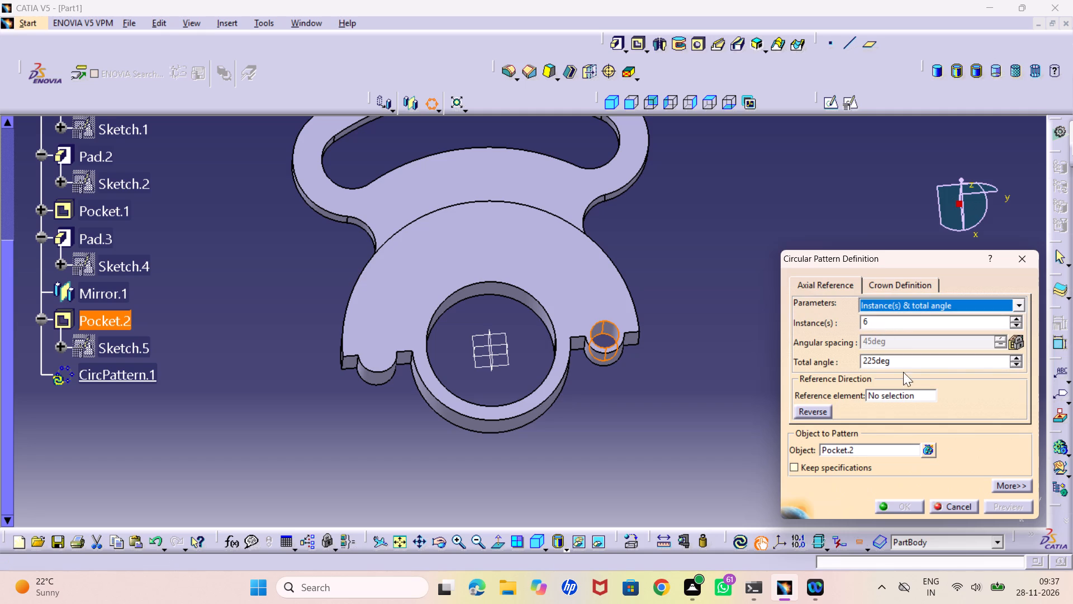
pyautogui.doubleClick(909, 360)
pyautogui.write('180')
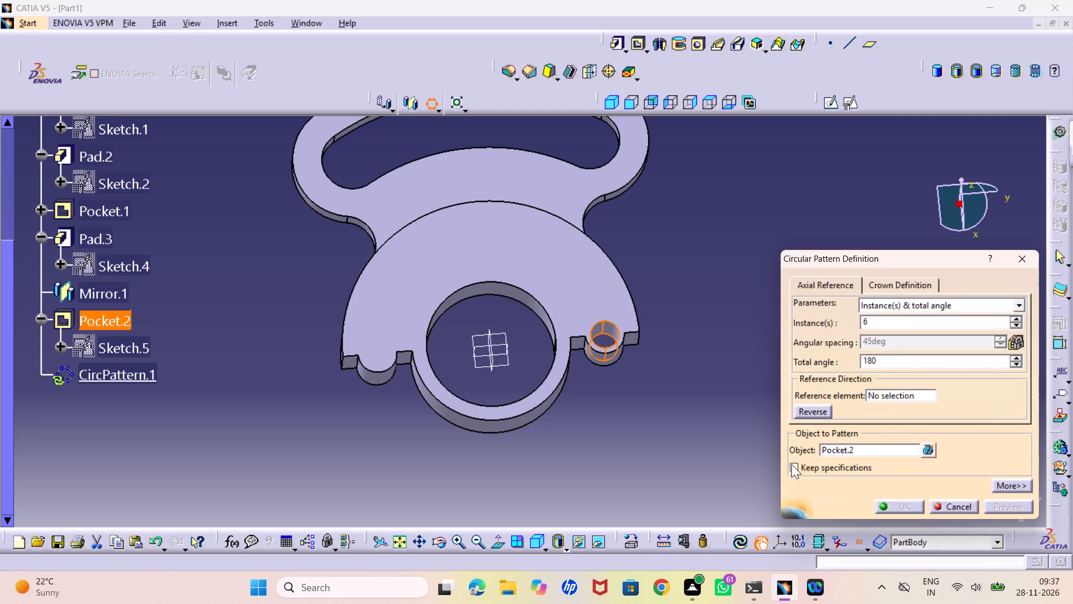
pyautogui.click(695, 449)
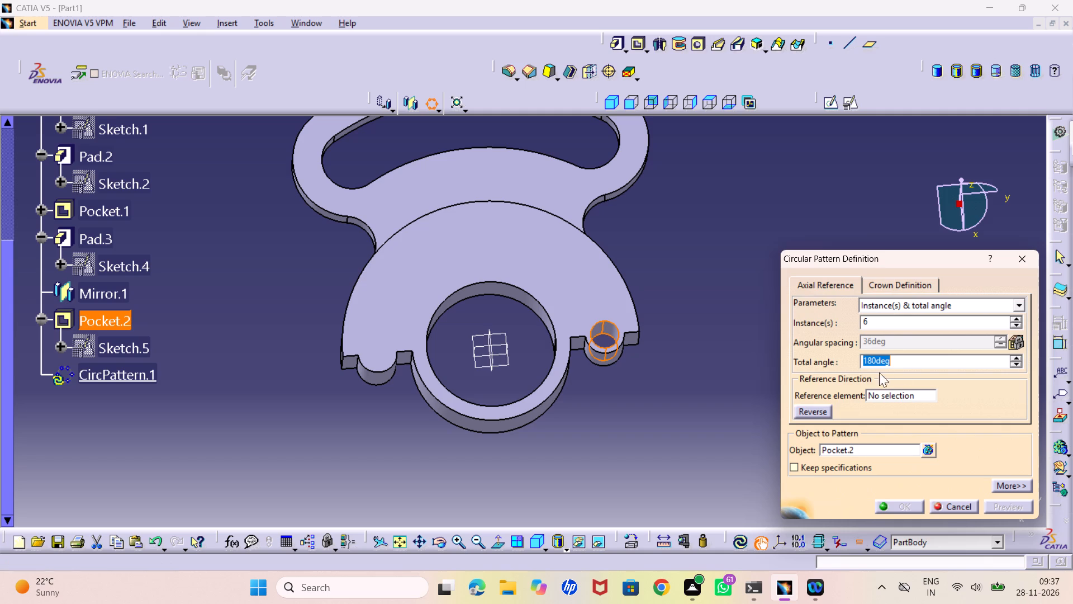
pyautogui.click(784, 376)
pyautogui.click(884, 391)
pyautogui.click(473, 261)
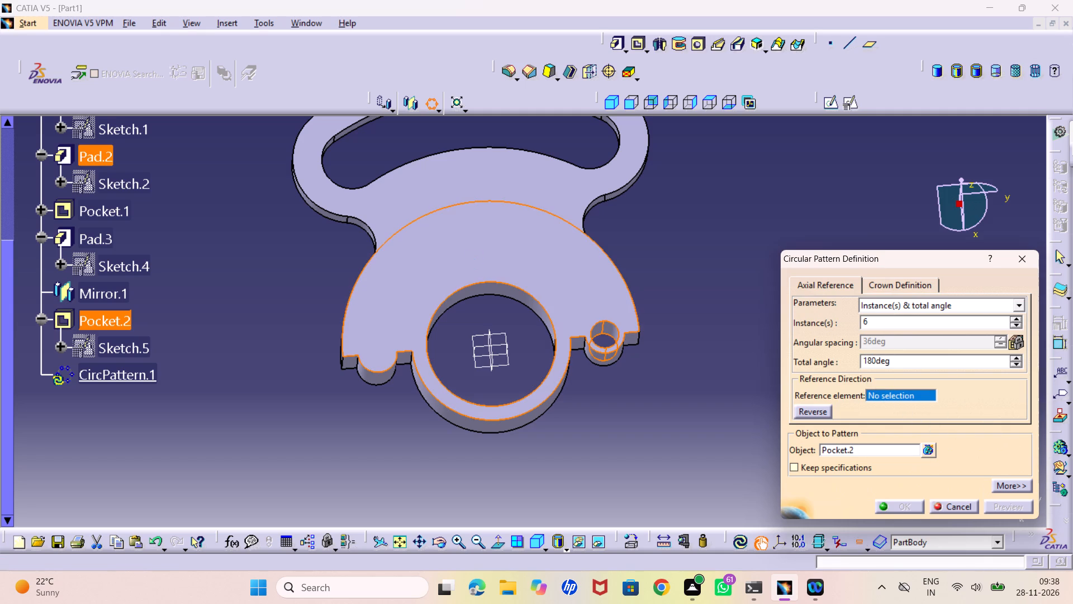
pyautogui.click(910, 504)
pyautogui.click(732, 458)
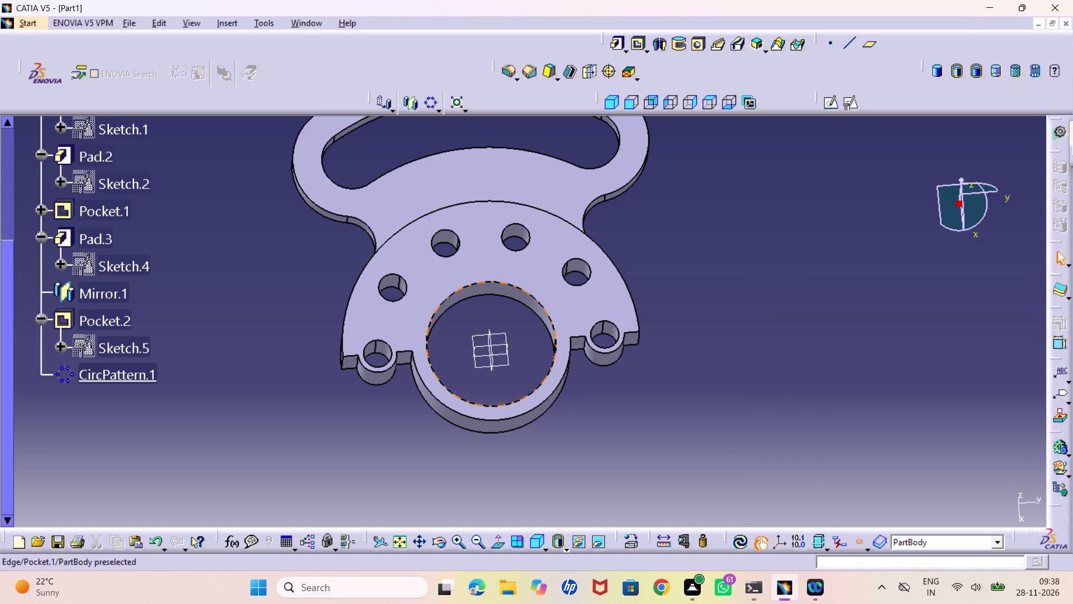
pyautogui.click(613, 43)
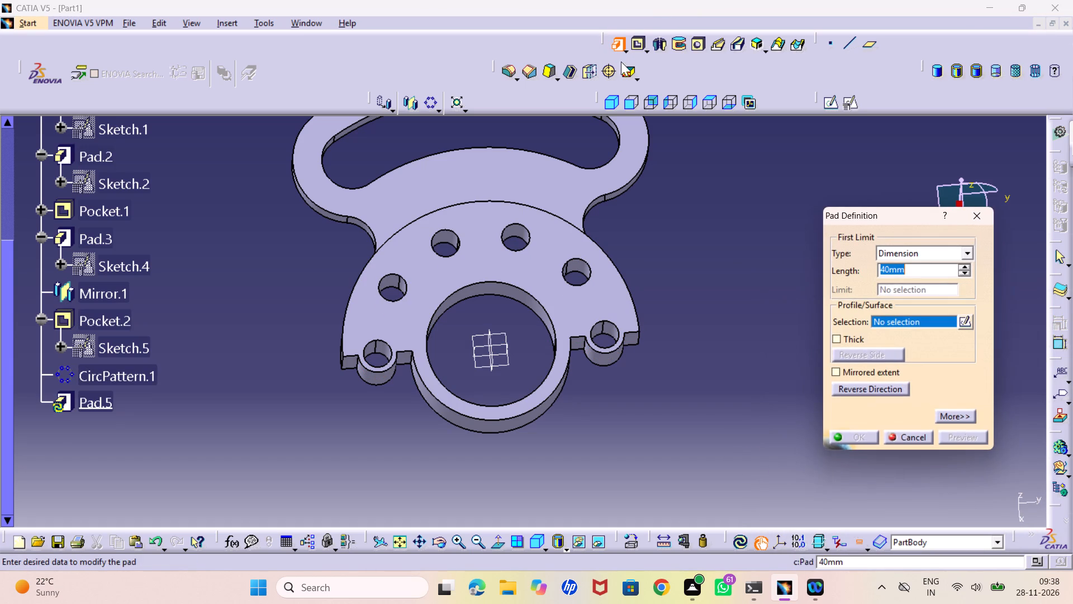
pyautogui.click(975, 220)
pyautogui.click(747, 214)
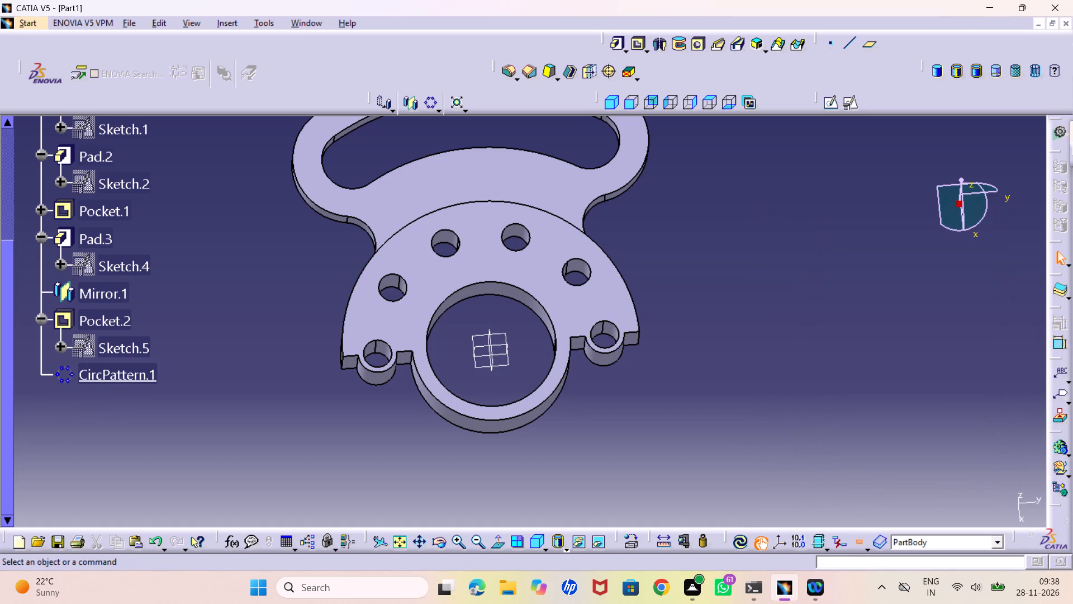
# Save the part as a CATPart named 1 in the catia project folder.
pyautogui.moveTo(718, 287); pyautogui.dragTo(630, 353, button='middle')
pyautogui.moveTo(718, 287); pyautogui.dragTo(630, 353, button='right')
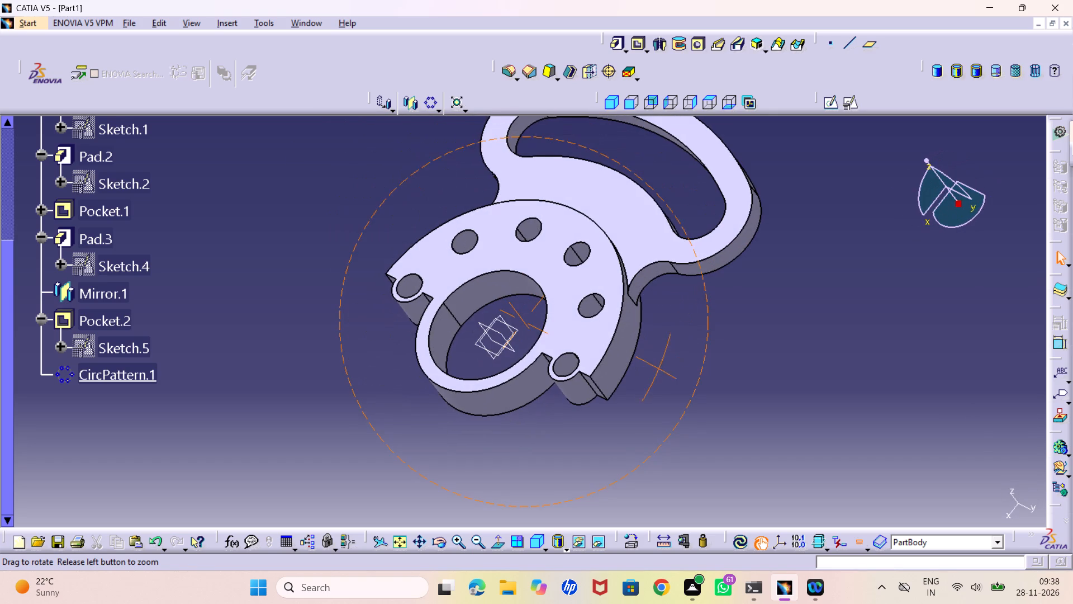
pyautogui.moveTo(630, 353); pyautogui.dragTo(629, 353, button='right')
pyautogui.moveTo(630, 353); pyautogui.dragTo(628, 353, button='middle')
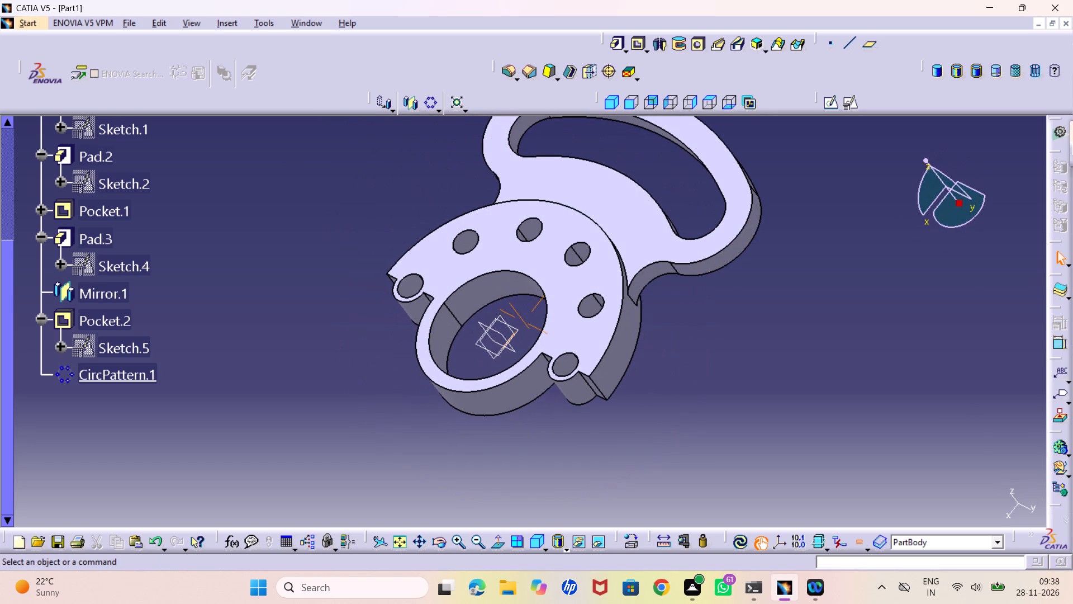
pyautogui.scroll(2, 628, 353)
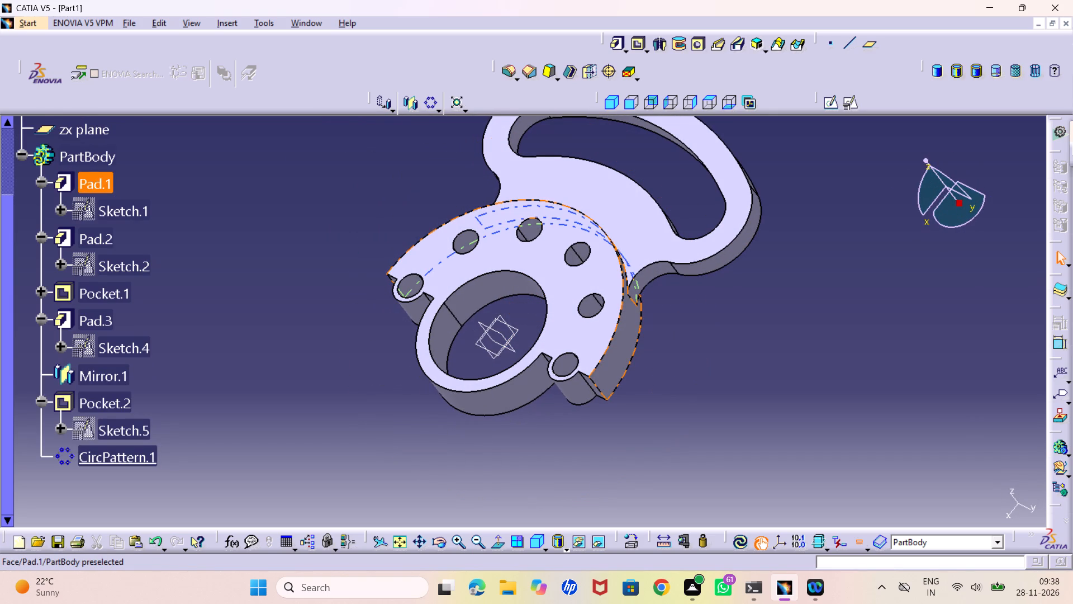
pyautogui.hotkey('ctrl', 's')
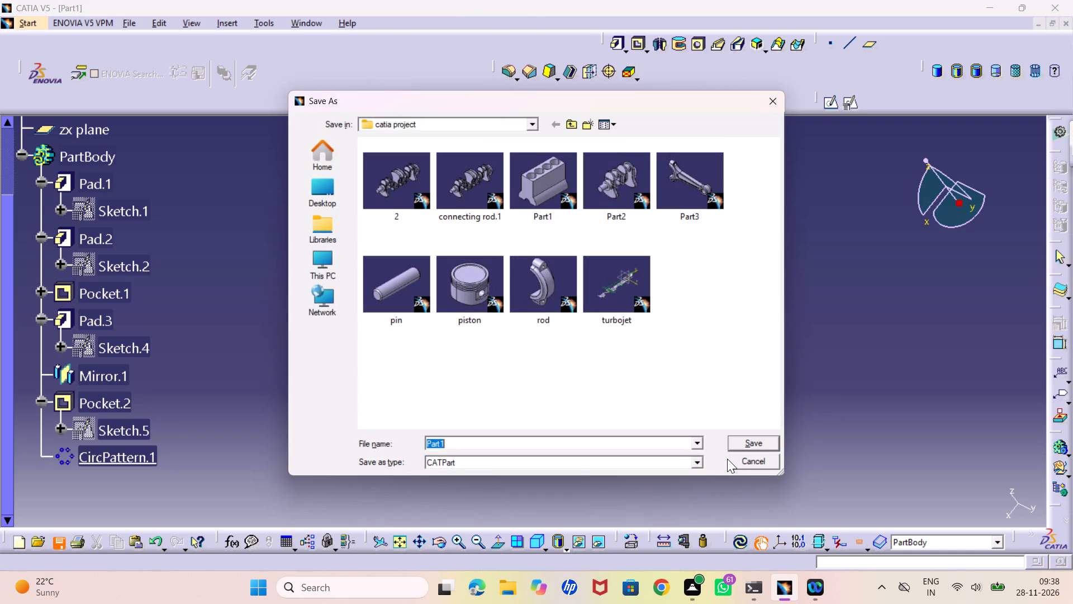
pyautogui.press('1')
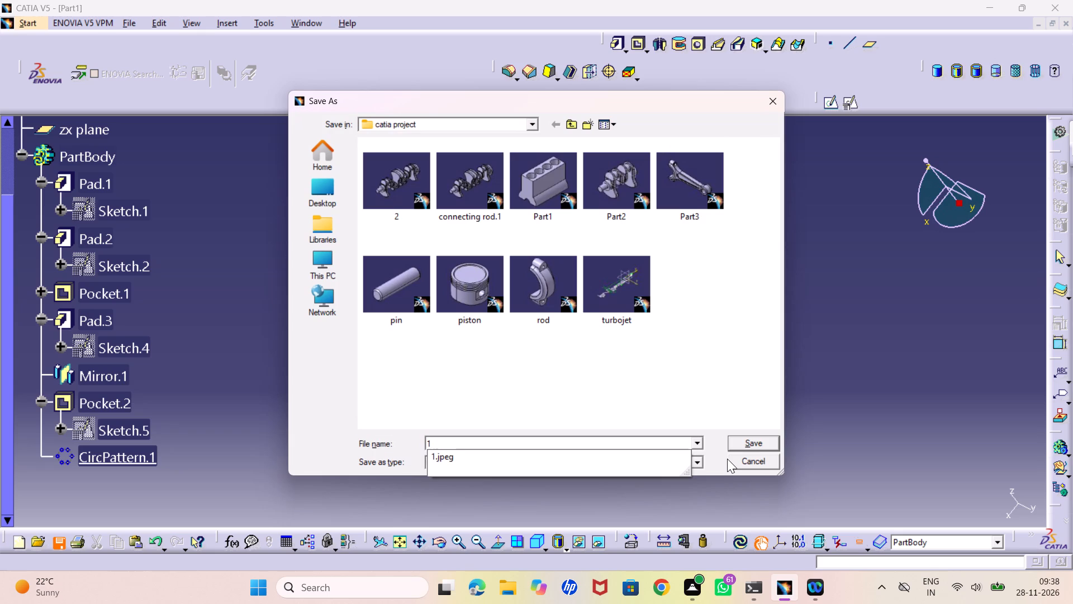
pyautogui.press('Return')
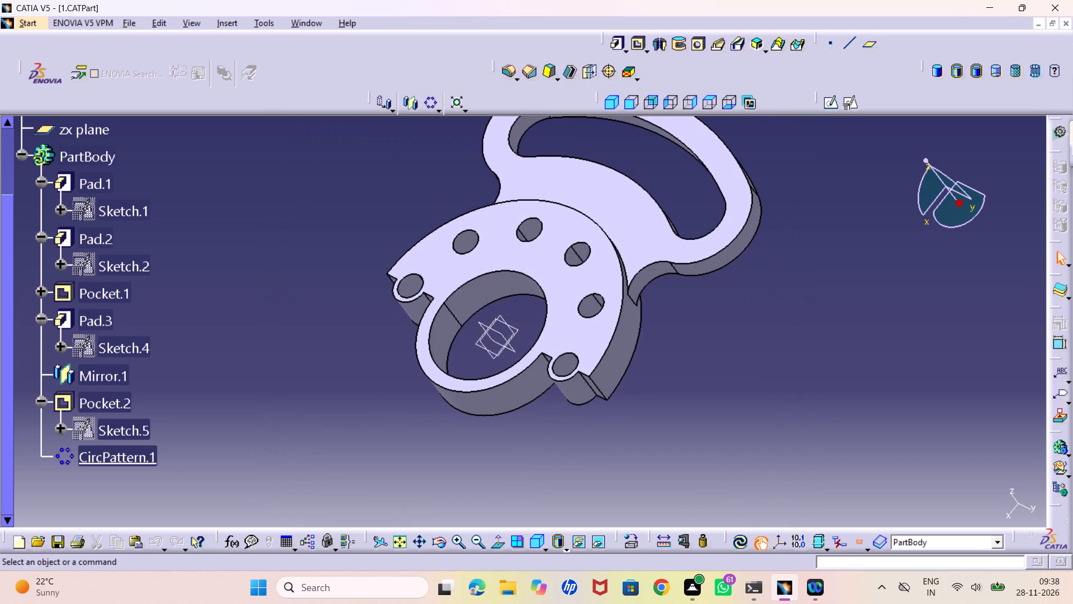
# Show the whole part in the isometric view and enlarge it to examine the finished model.
pyautogui.moveTo(510, 295); pyautogui.dragTo(519, 380, button='middle')
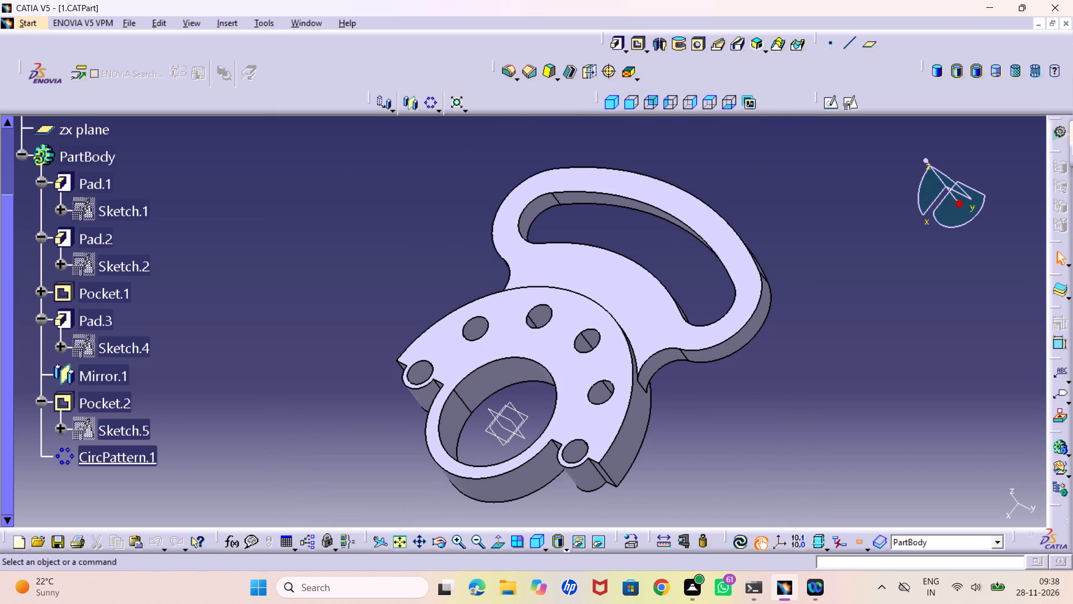
pyautogui.click(615, 107)
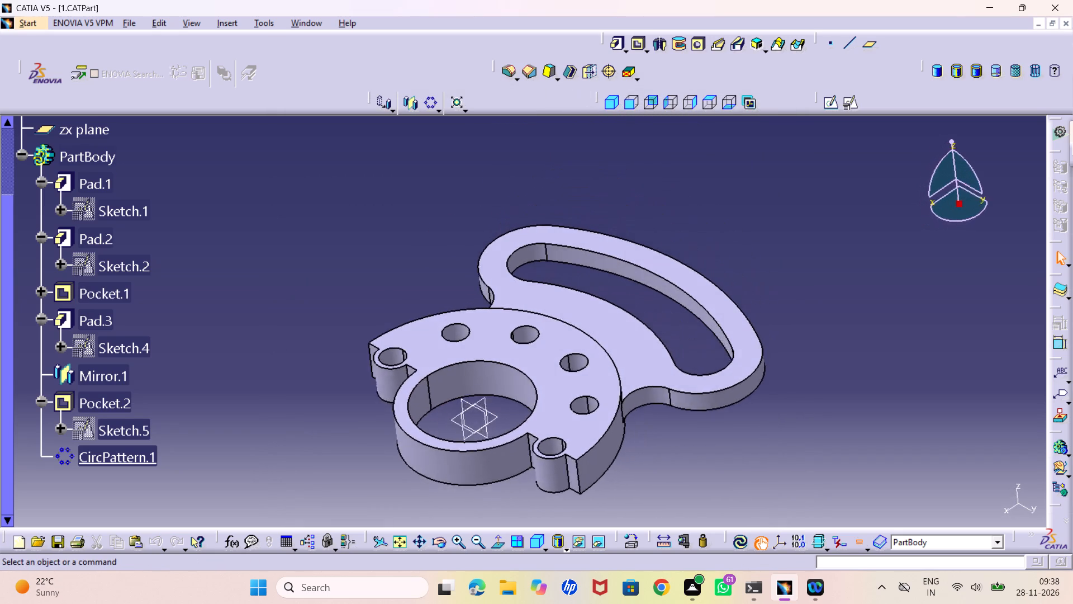
pyautogui.moveTo(654, 442); pyautogui.dragTo(666, 381, button='middle')
pyautogui.rightClick(666, 381)
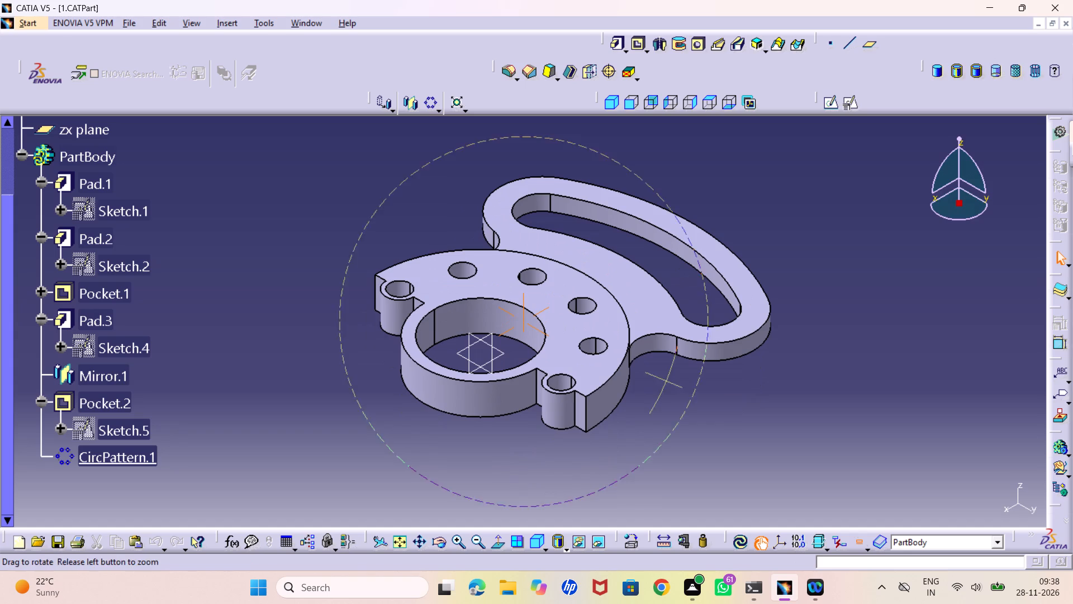
pyautogui.moveTo(666, 381); pyautogui.dragTo(674, 347, button='middle')
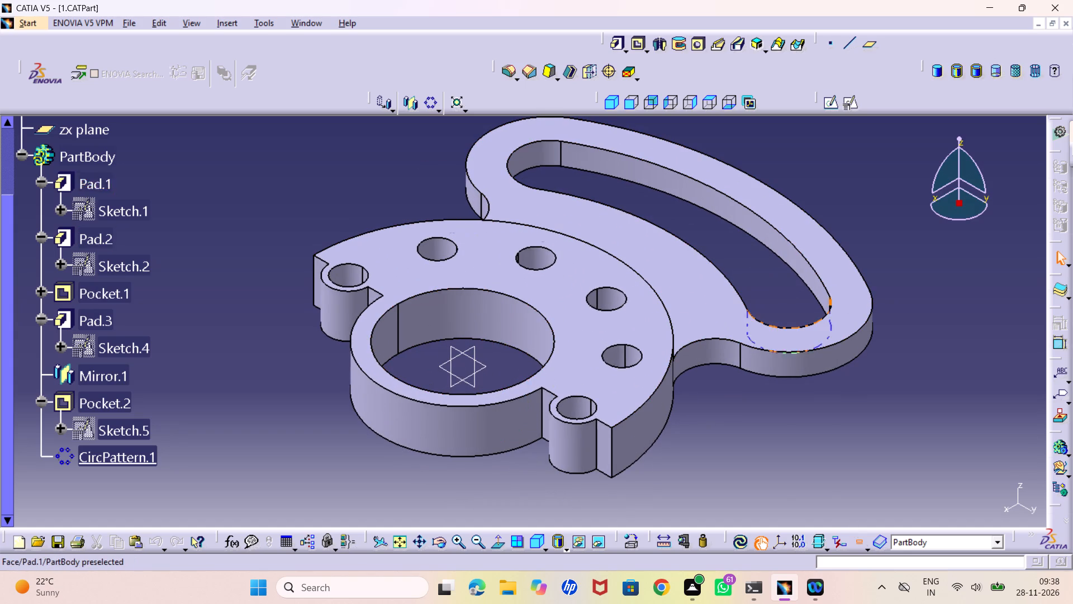
pyautogui.scroll(3, 69, 224)
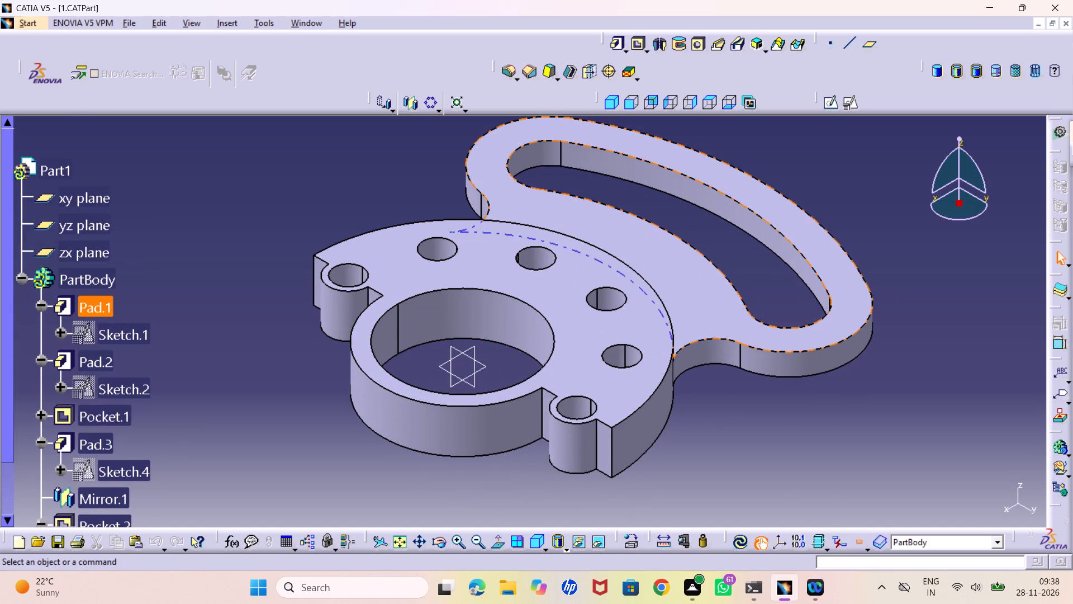
# Set the graphic fill colour of Pad.1, the slotted handle body, to light red.
pyautogui.rightClick(101, 309)
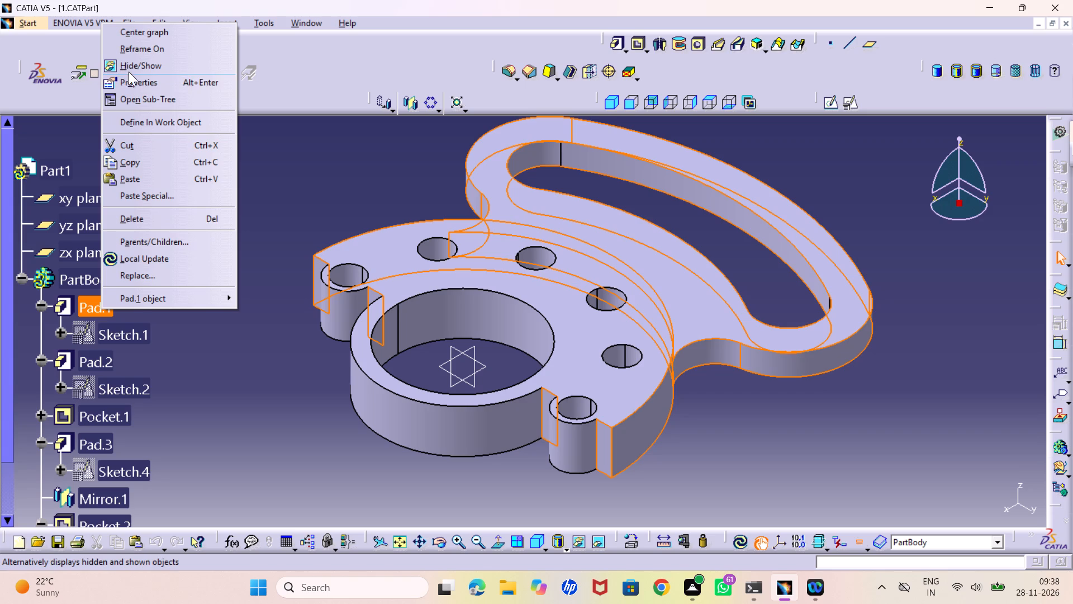
pyautogui.click(136, 84)
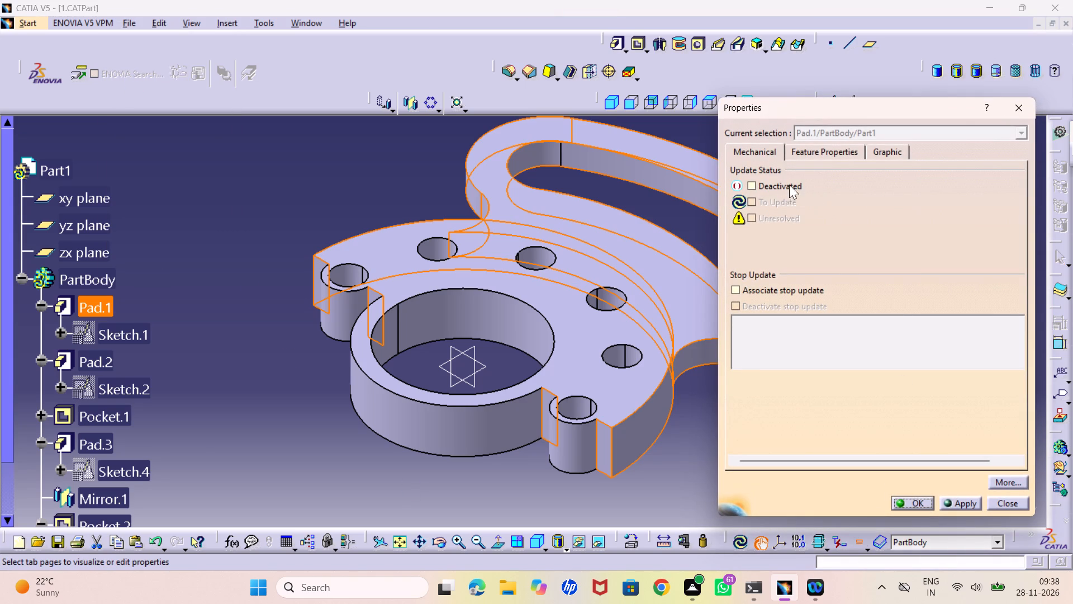
pyautogui.click(888, 145)
pyautogui.click(818, 190)
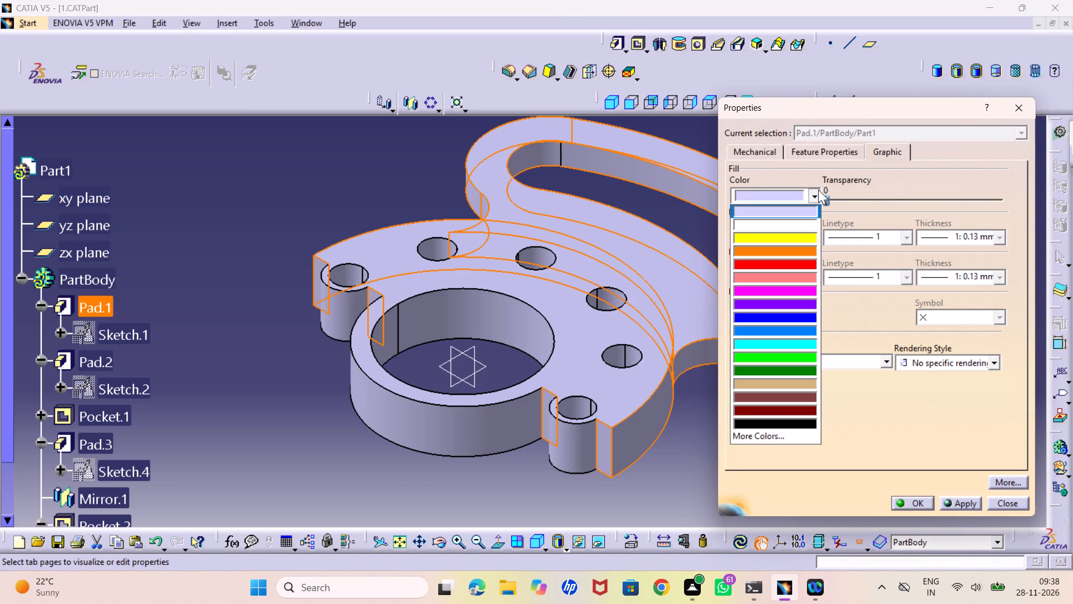
pyautogui.click(794, 276)
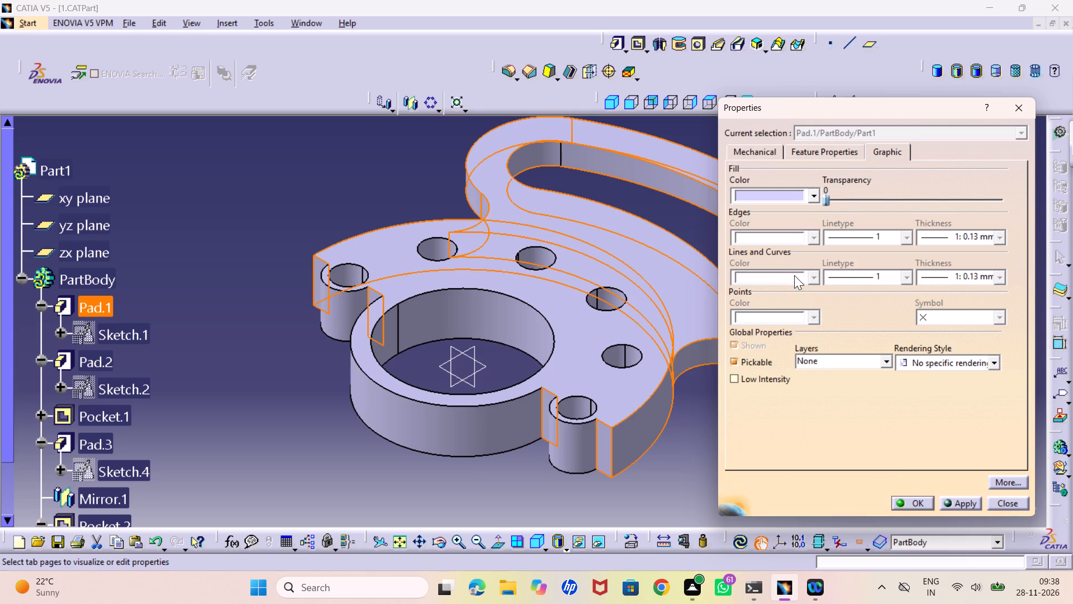
pyautogui.click(1016, 69)
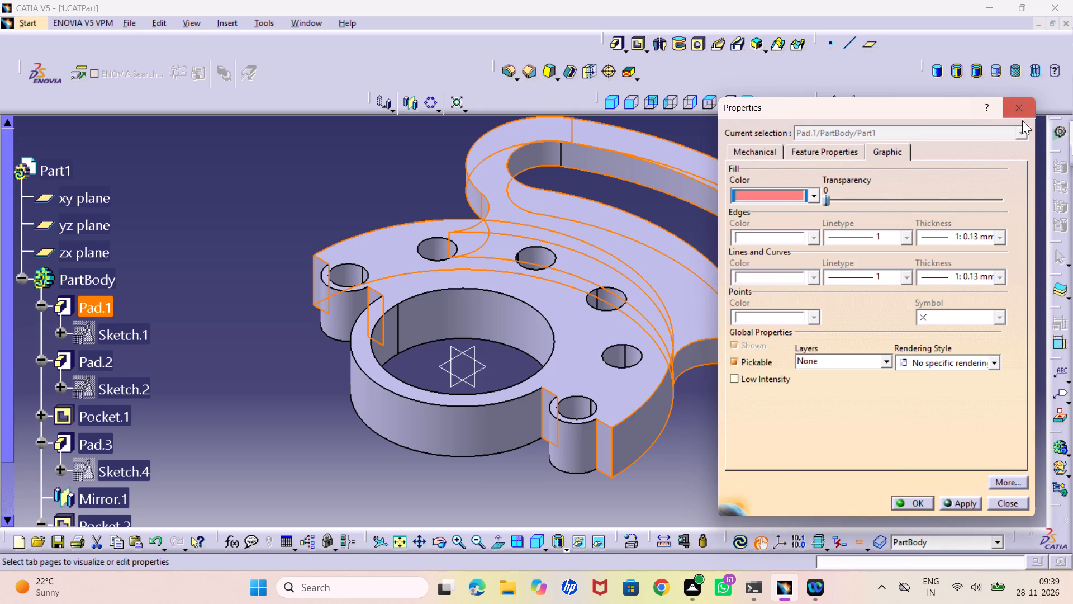
pyautogui.click(1015, 67)
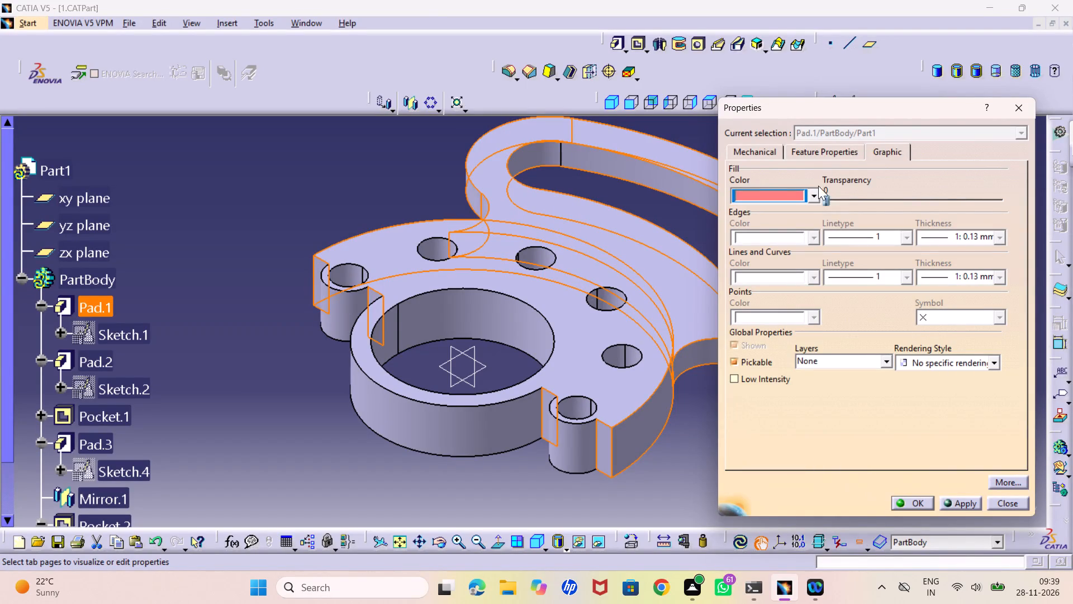
pyautogui.click(809, 197)
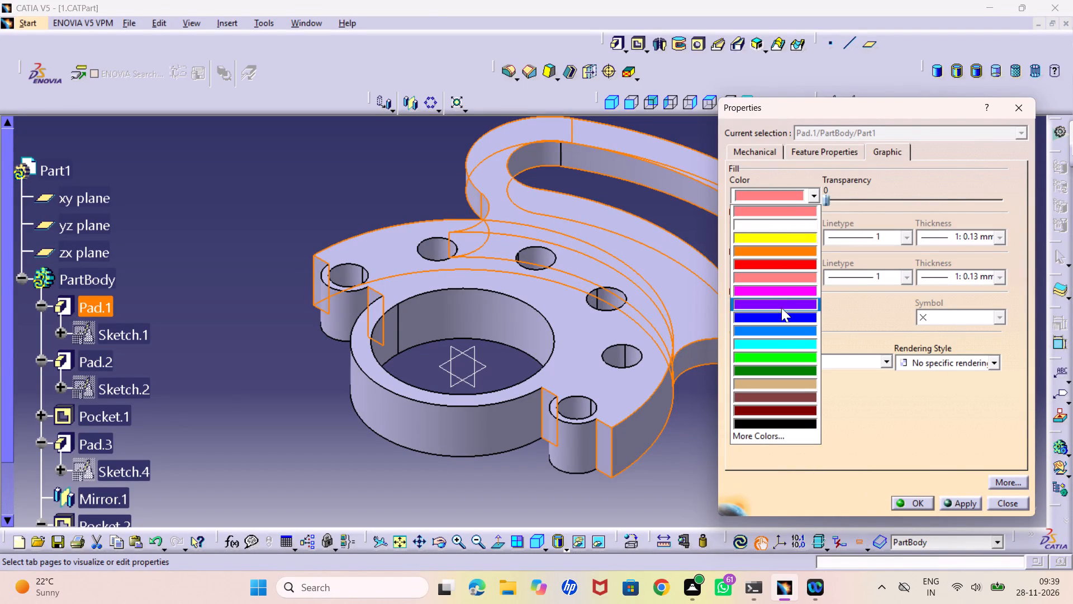
pyautogui.click(781, 277)
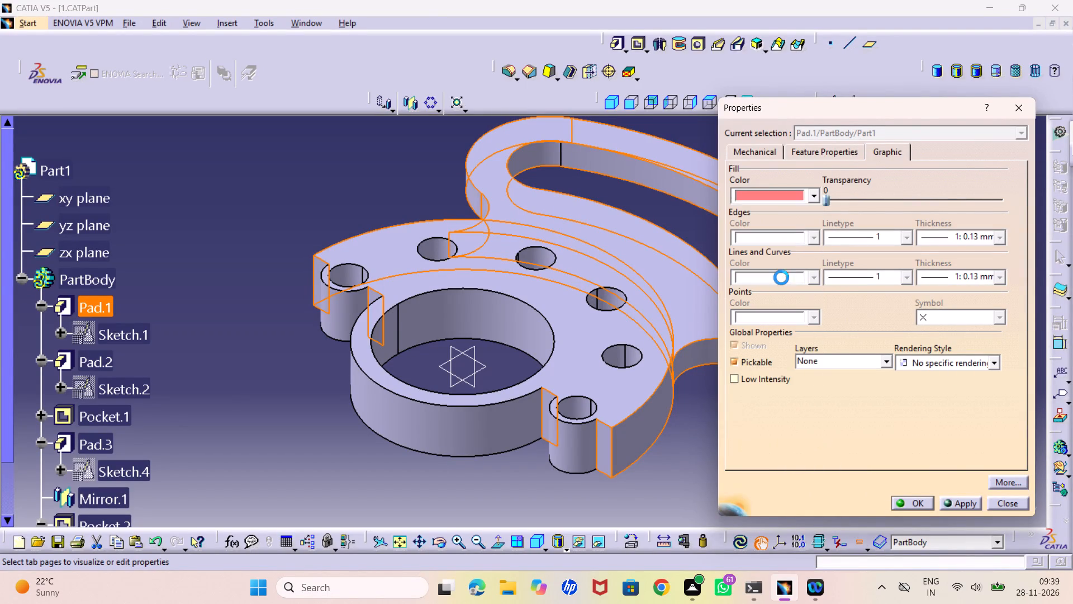
pyautogui.click(924, 502)
pyautogui.click(813, 421)
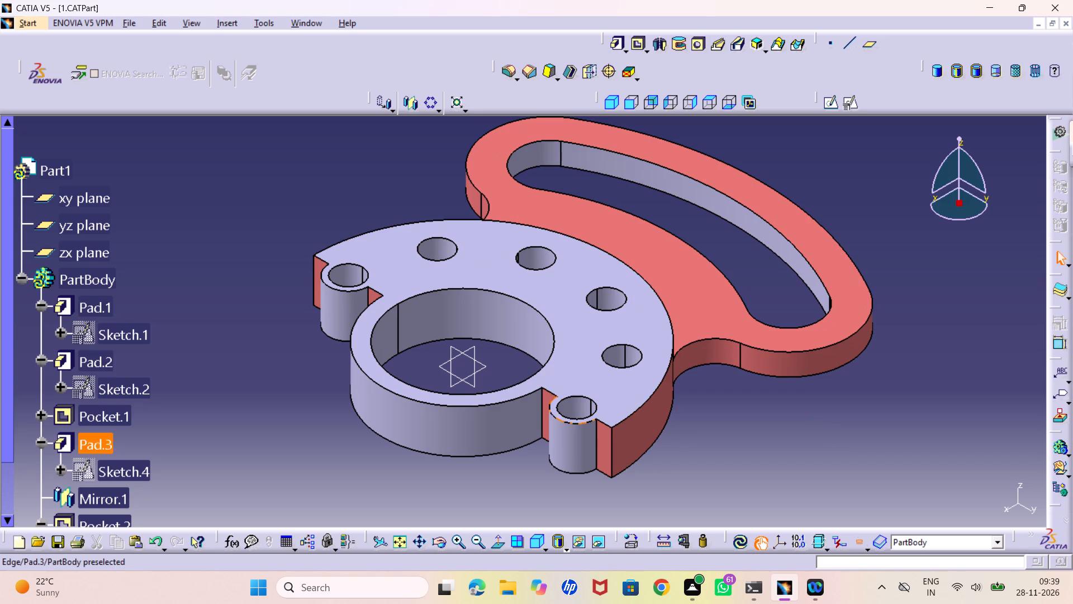
# Examine the recoloured part from above, below and the front.
pyautogui.moveTo(462, 321); pyautogui.dragTo(393, 410, button='middle')
pyautogui.moveTo(462, 321); pyautogui.dragTo(393, 410, button='right')
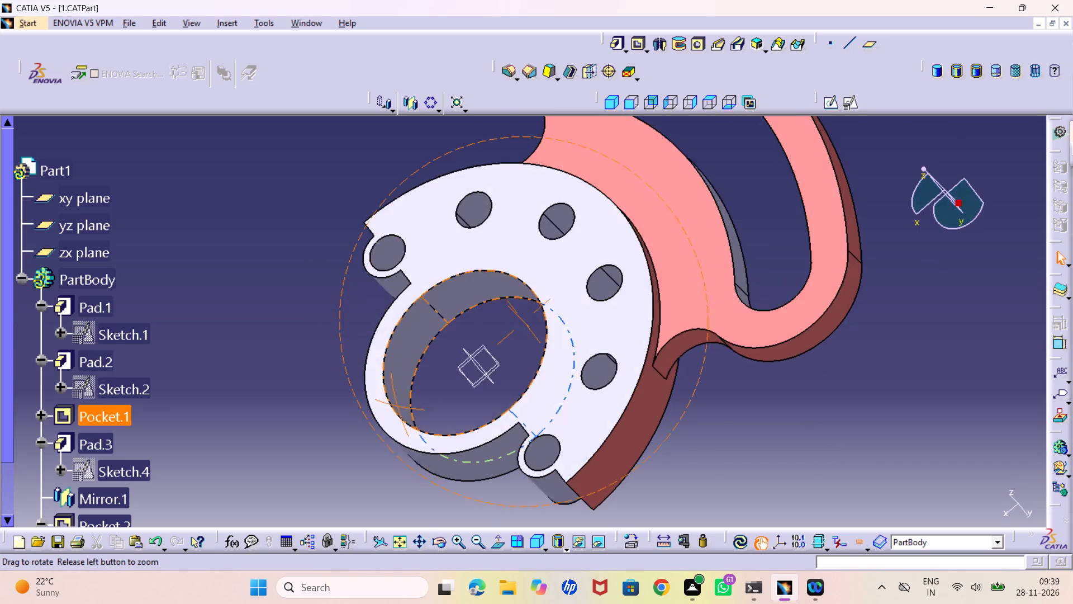
pyautogui.moveTo(393, 410); pyautogui.dragTo(491, 225, button='middle')
pyautogui.moveTo(393, 410); pyautogui.dragTo(491, 225, button='right')
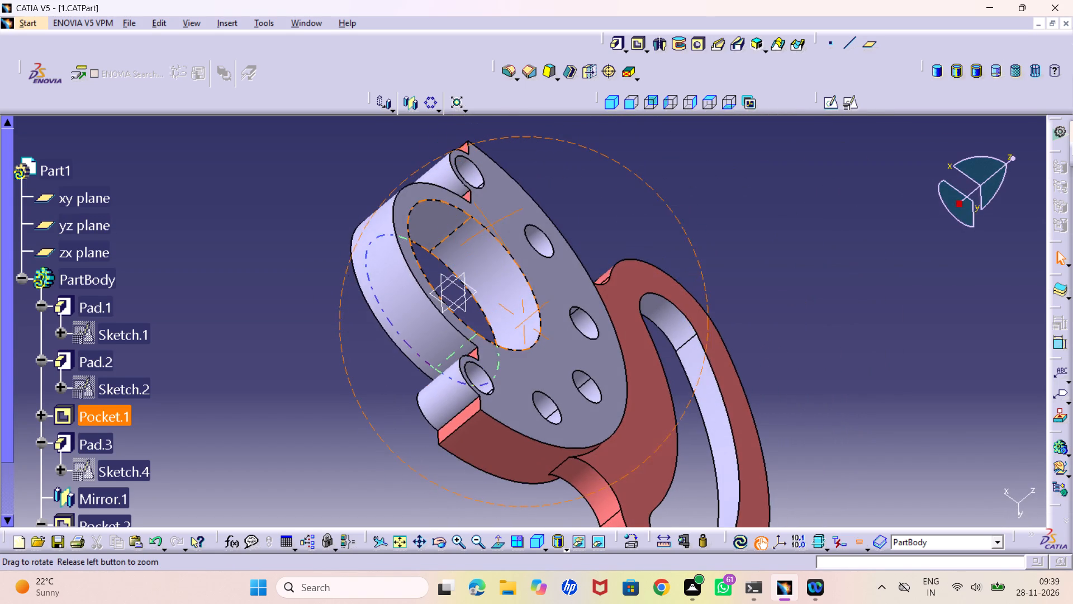
pyautogui.moveTo(491, 225); pyautogui.dragTo(491, 224, button='right')
pyautogui.moveTo(491, 225); pyautogui.dragTo(491, 224, button='middle')
pyautogui.moveTo(342, 313); pyautogui.dragTo(451, 292, button='middle')
pyautogui.moveTo(345, 314); pyautogui.dragTo(451, 292, button='right')
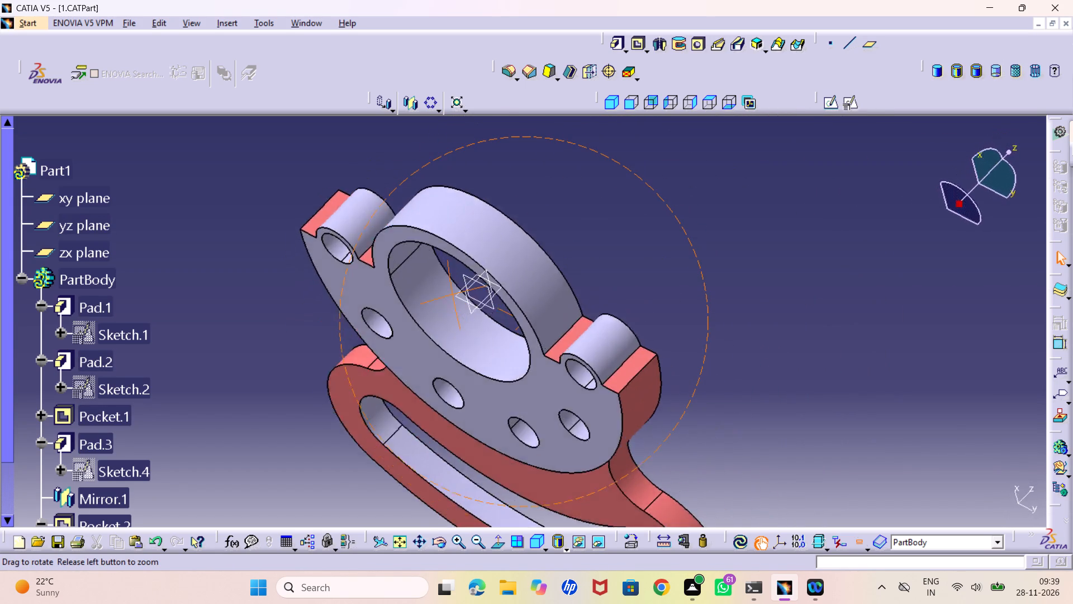
pyautogui.moveTo(451, 292); pyautogui.dragTo(478, 478, button='middle')
pyautogui.moveTo(451, 292); pyautogui.dragTo(478, 478, button='right')
pyautogui.moveTo(668, 280); pyautogui.dragTo(768, 336, button='middle')
pyautogui.moveTo(668, 280); pyautogui.dragTo(770, 336, button='right')
pyautogui.moveTo(709, 356); pyautogui.dragTo(684, 421, button='middle')
pyautogui.moveTo(689, 374); pyautogui.dragTo(684, 421, button='right')
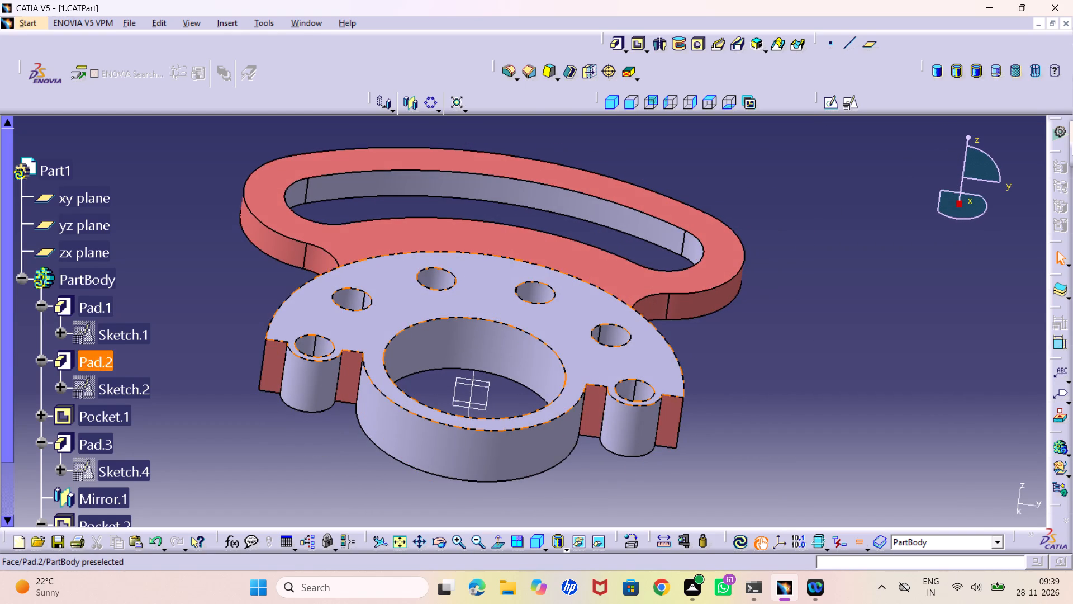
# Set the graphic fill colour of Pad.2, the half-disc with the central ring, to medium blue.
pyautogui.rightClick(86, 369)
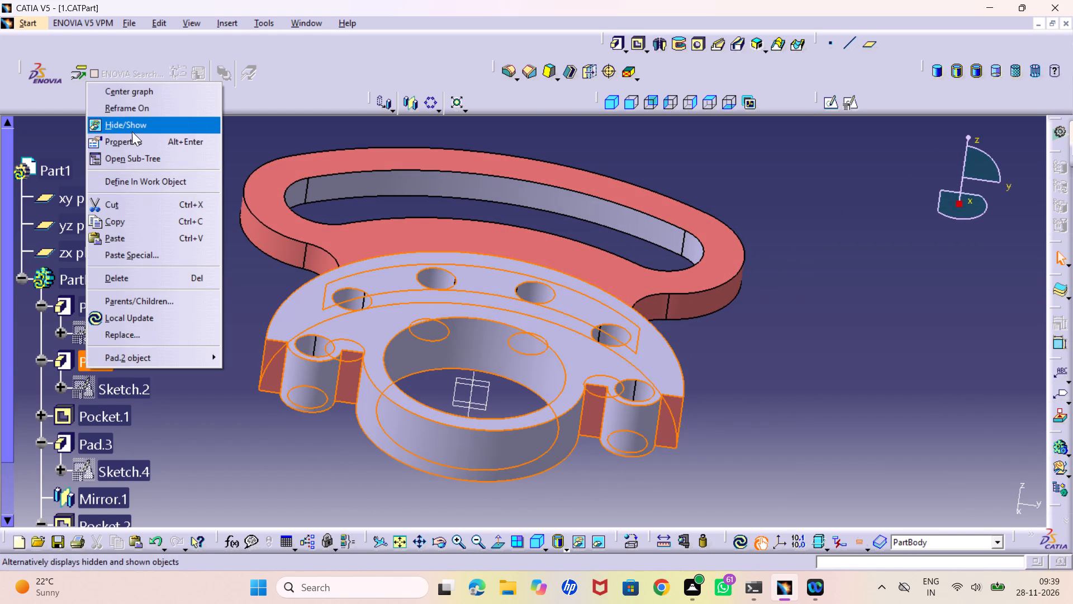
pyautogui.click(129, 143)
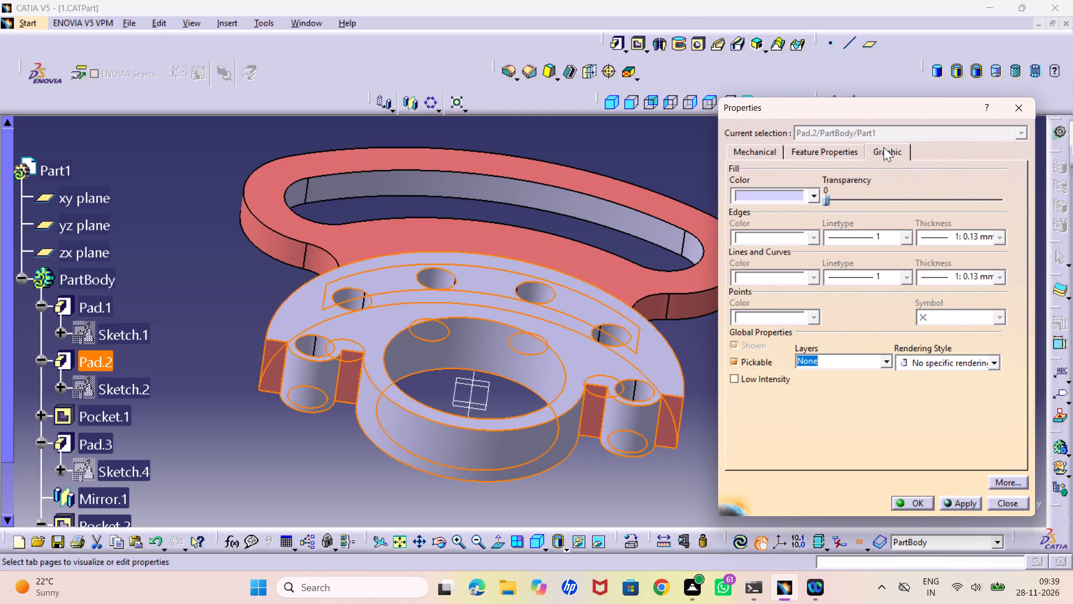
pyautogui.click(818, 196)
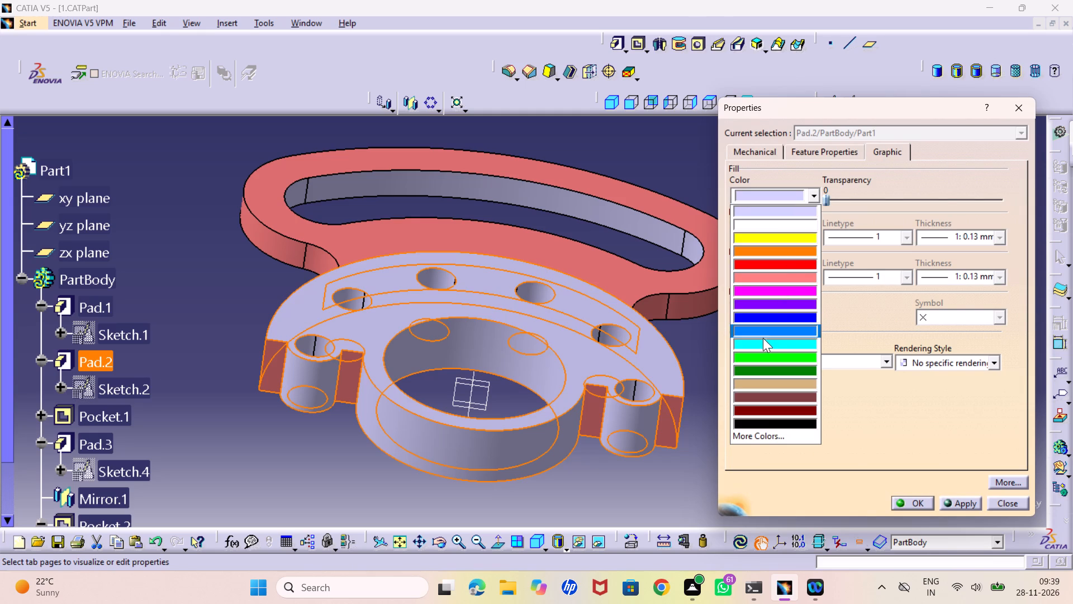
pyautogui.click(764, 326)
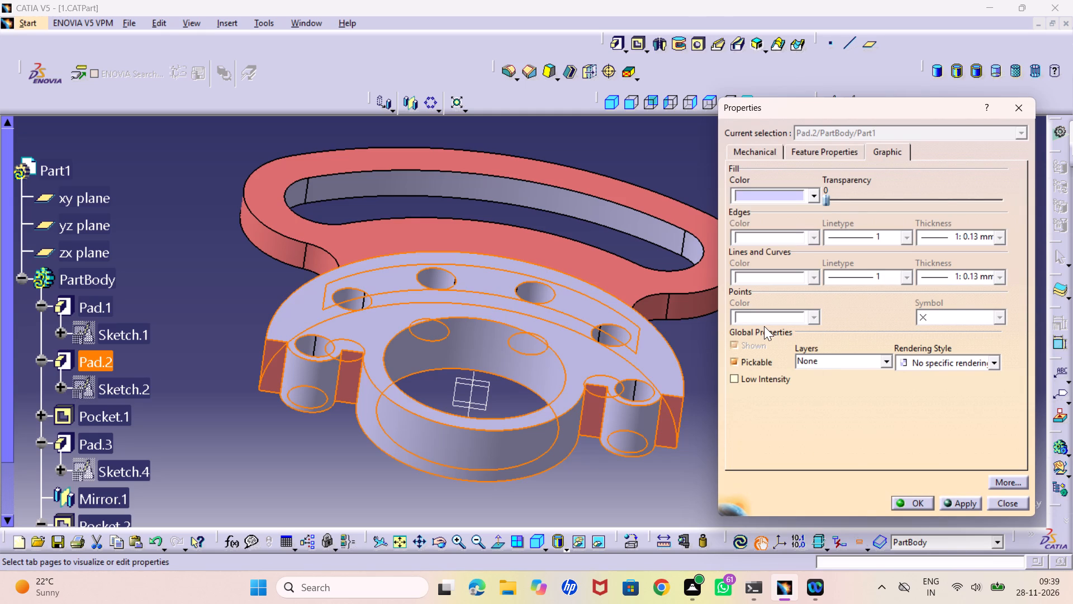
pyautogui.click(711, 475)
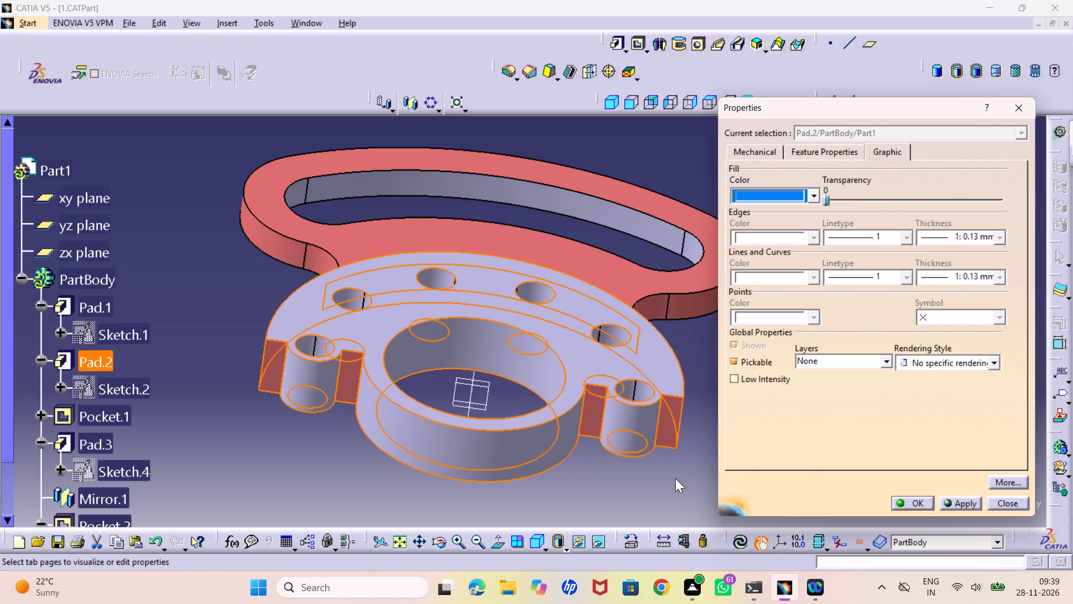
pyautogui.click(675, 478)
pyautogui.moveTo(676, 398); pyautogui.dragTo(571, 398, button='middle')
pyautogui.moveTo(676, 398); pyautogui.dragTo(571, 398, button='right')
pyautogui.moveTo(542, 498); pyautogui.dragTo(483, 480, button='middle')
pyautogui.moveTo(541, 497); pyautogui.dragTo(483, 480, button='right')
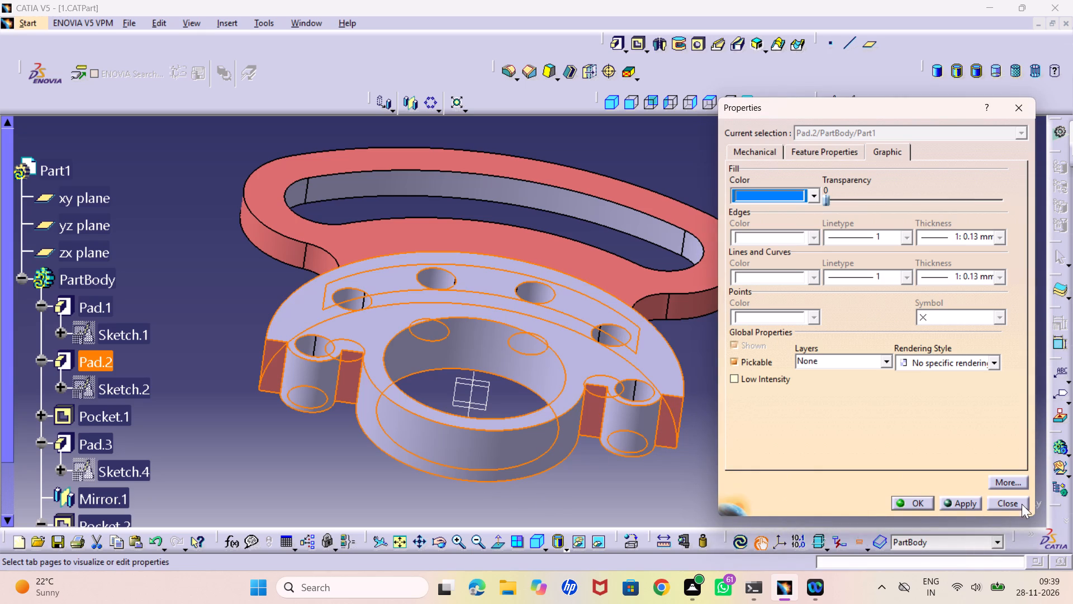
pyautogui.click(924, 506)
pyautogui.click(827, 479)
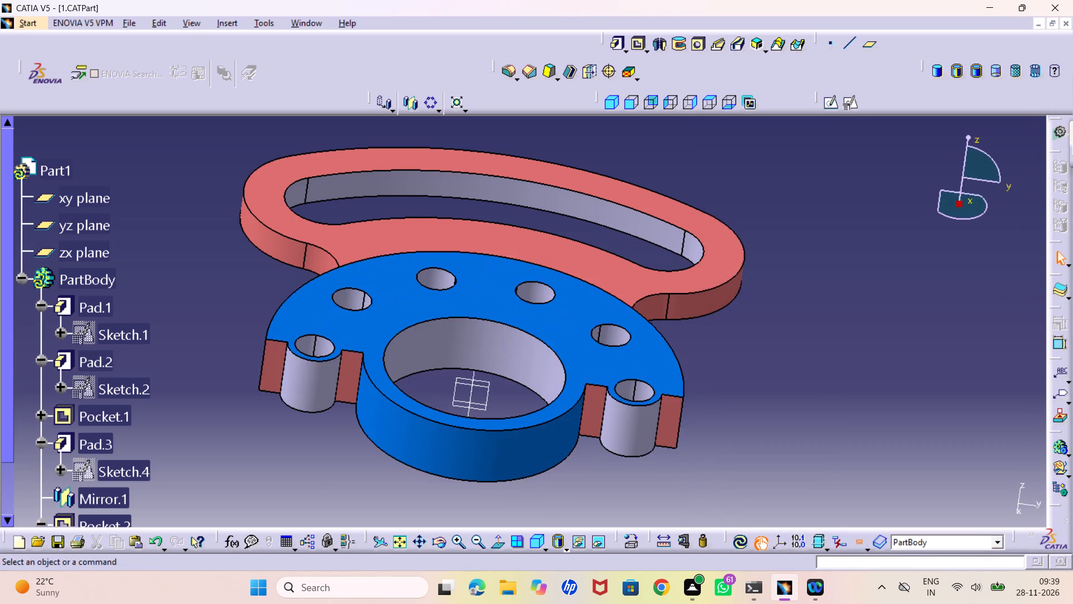
# Change the graphic fill colour of Pad.2, the half-disc with the central ring, to tan.
pyautogui.scroll(1, 753, 315)
pyautogui.moveTo(753, 315); pyautogui.dragTo(613, 328, button='middle')
pyautogui.moveTo(754, 315); pyautogui.dragTo(613, 328, button='right')
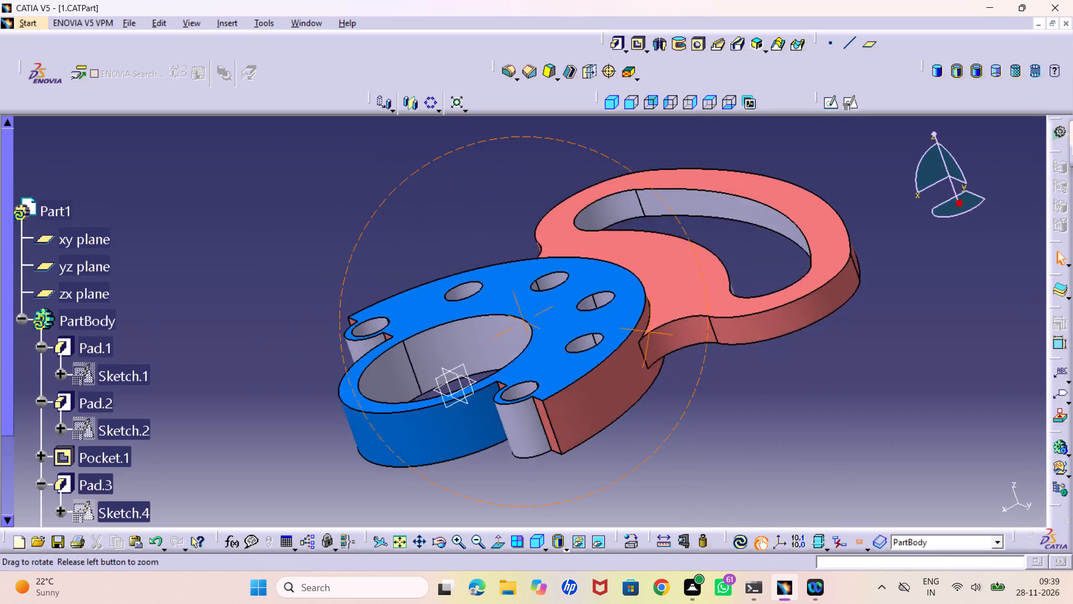
pyautogui.moveTo(613, 328); pyautogui.dragTo(611, 358, button='middle')
pyautogui.moveTo(613, 328); pyautogui.dragTo(639, 349, button='right')
pyautogui.scroll(-4, 88, 234)
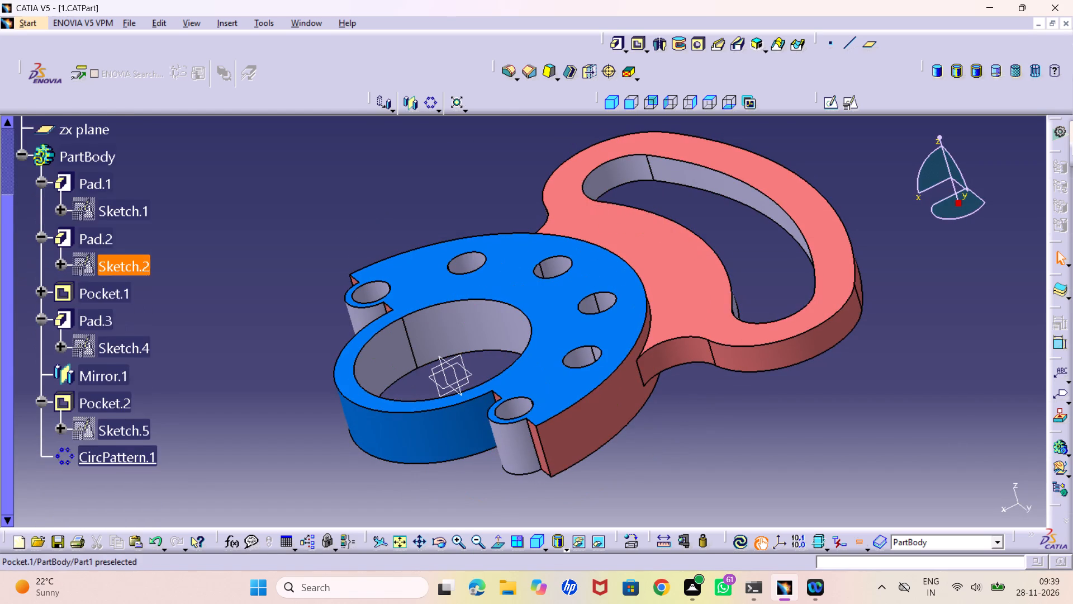
pyautogui.scroll(1, 109, 262)
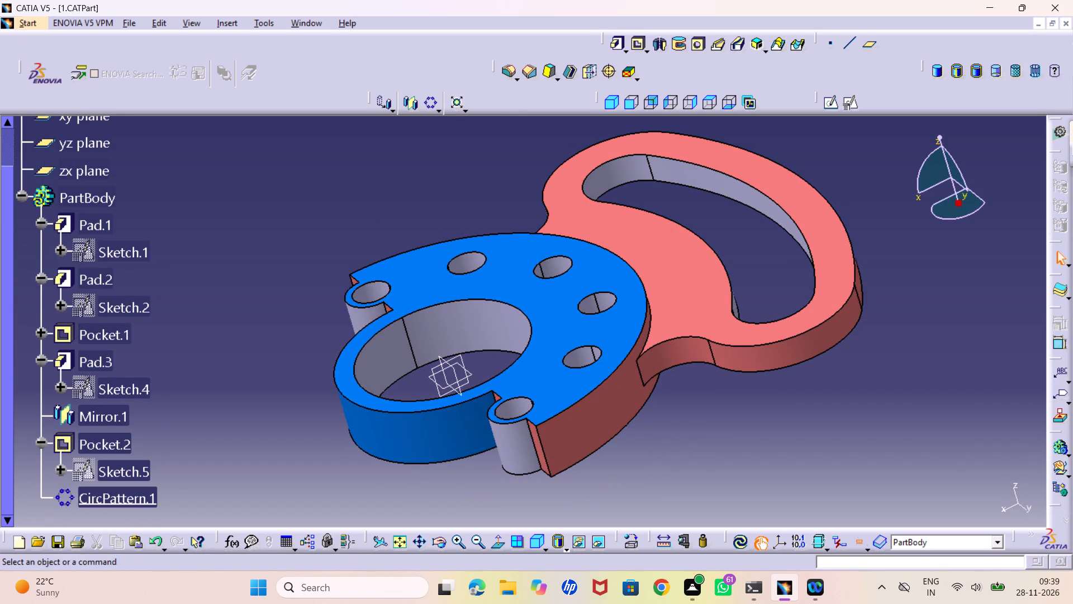
pyautogui.rightClick(79, 284)
pyautogui.click(149, 341)
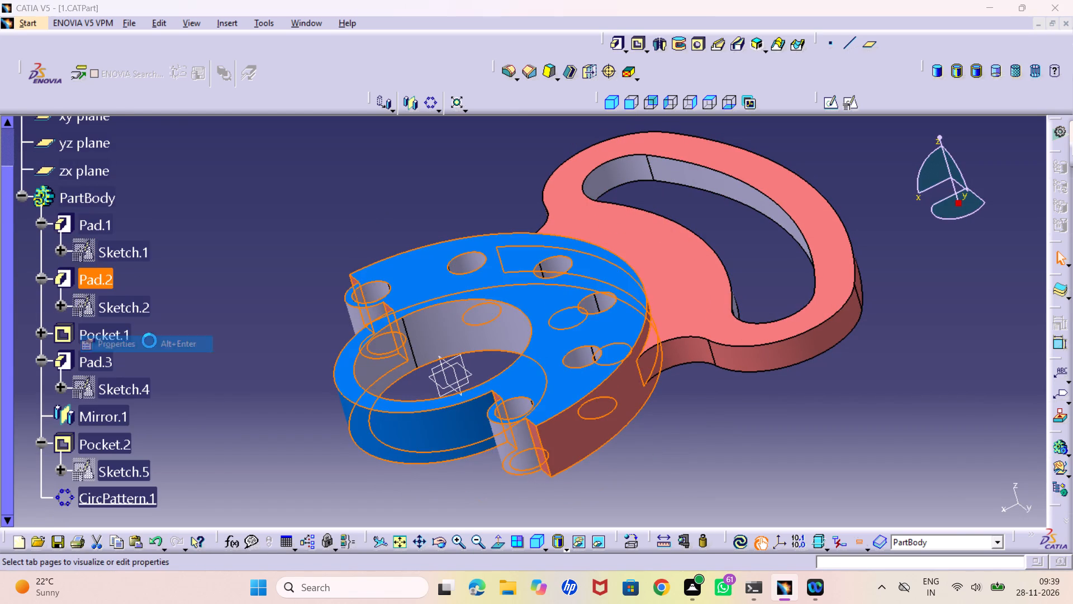
pyautogui.click(814, 201)
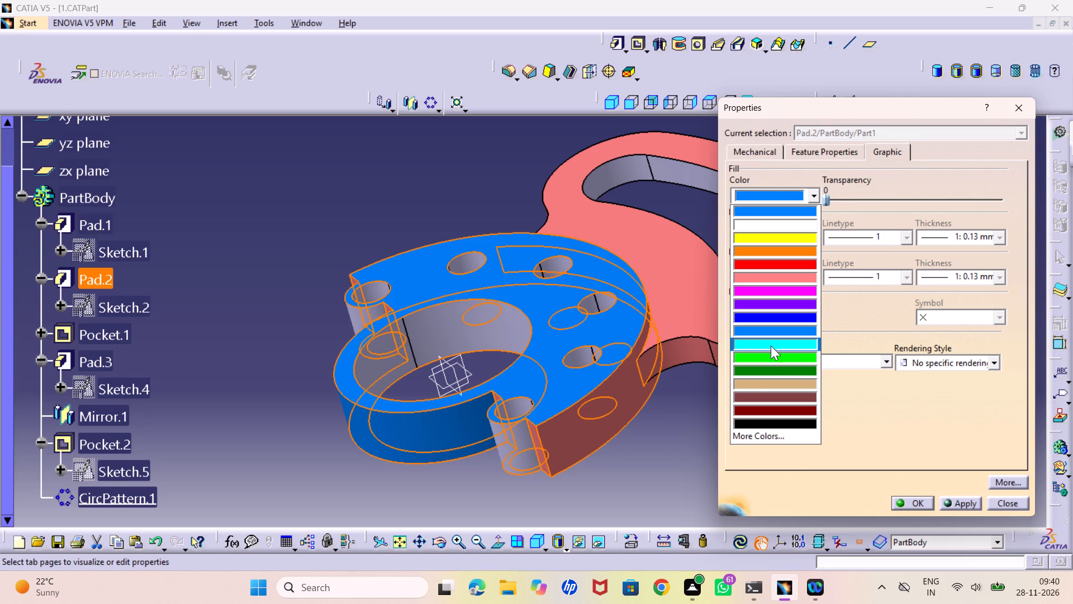
pyautogui.click(749, 382)
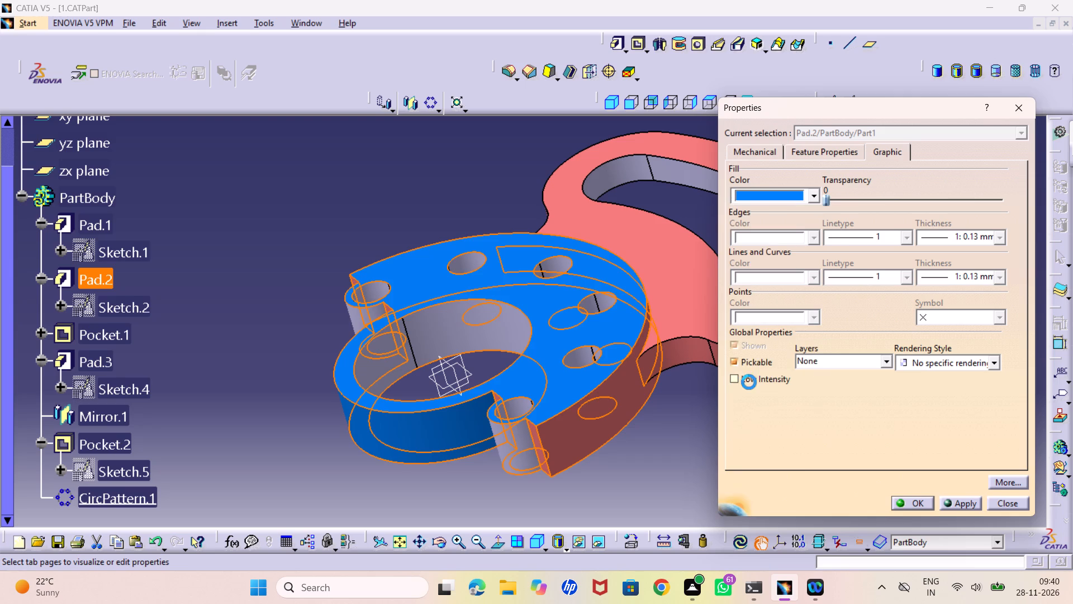
pyautogui.click(901, 506)
pyautogui.click(792, 470)
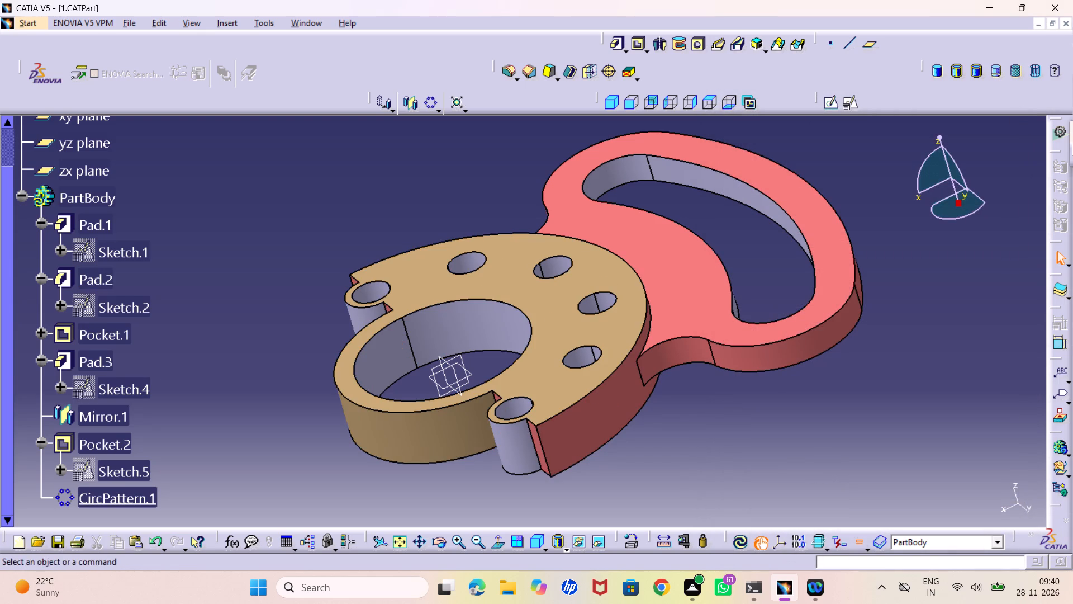
# Set the graphic fill colour of CircPattern.1, the patterned holes around the half-disc, to reddish brown.
pyautogui.moveTo(458, 173); pyautogui.dragTo(482, 224, button='middle')
pyautogui.moveTo(461, 178); pyautogui.dragTo(482, 224, button='right')
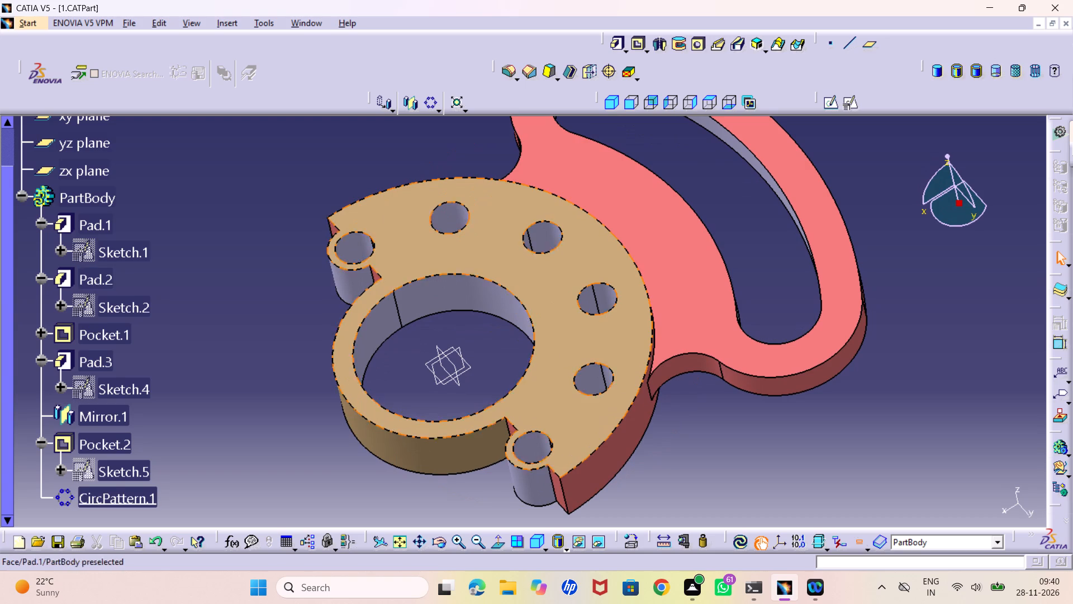
pyautogui.click(610, 105)
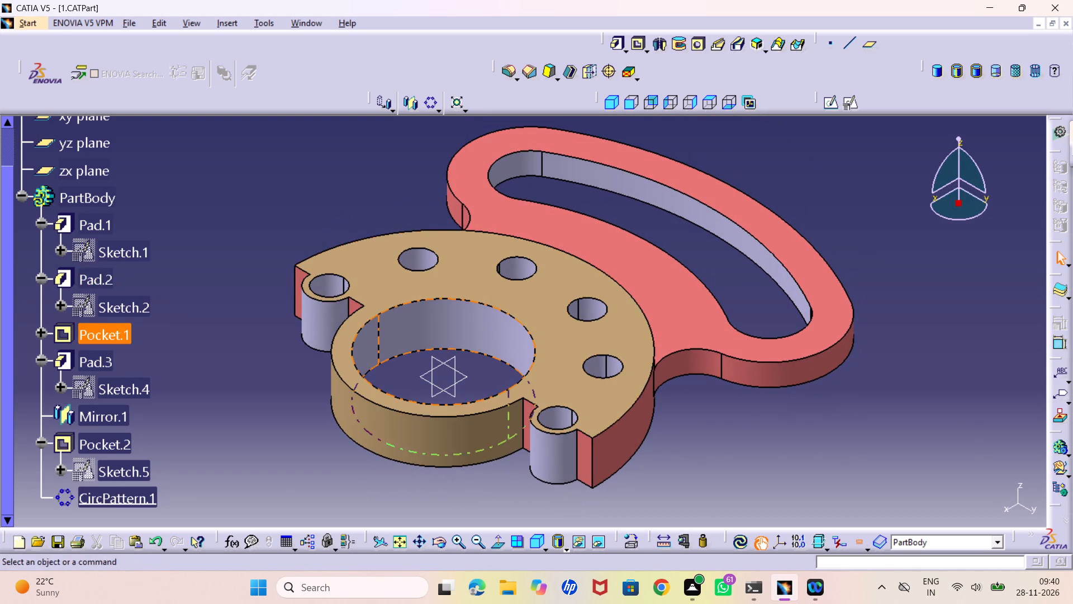
pyautogui.scroll(-1, 79, 309)
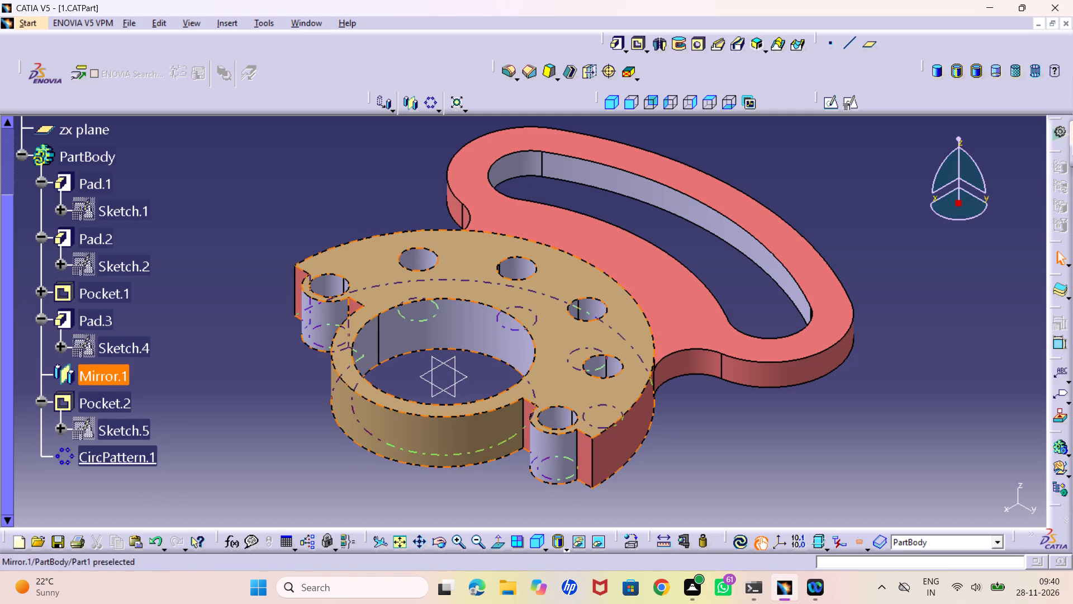
pyautogui.rightClick(132, 451)
pyautogui.click(178, 227)
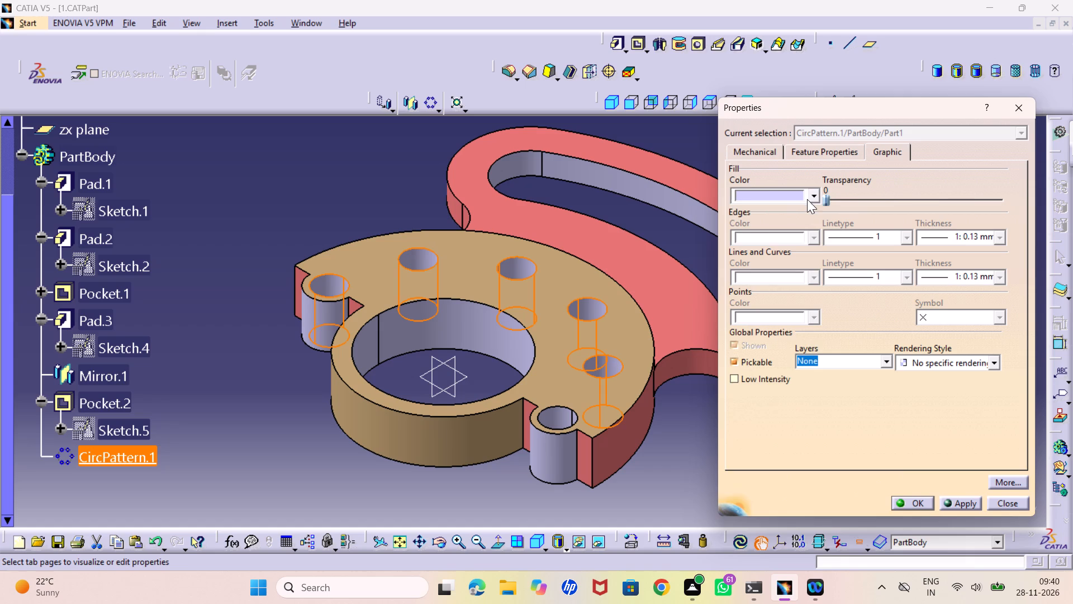
pyautogui.click(811, 197)
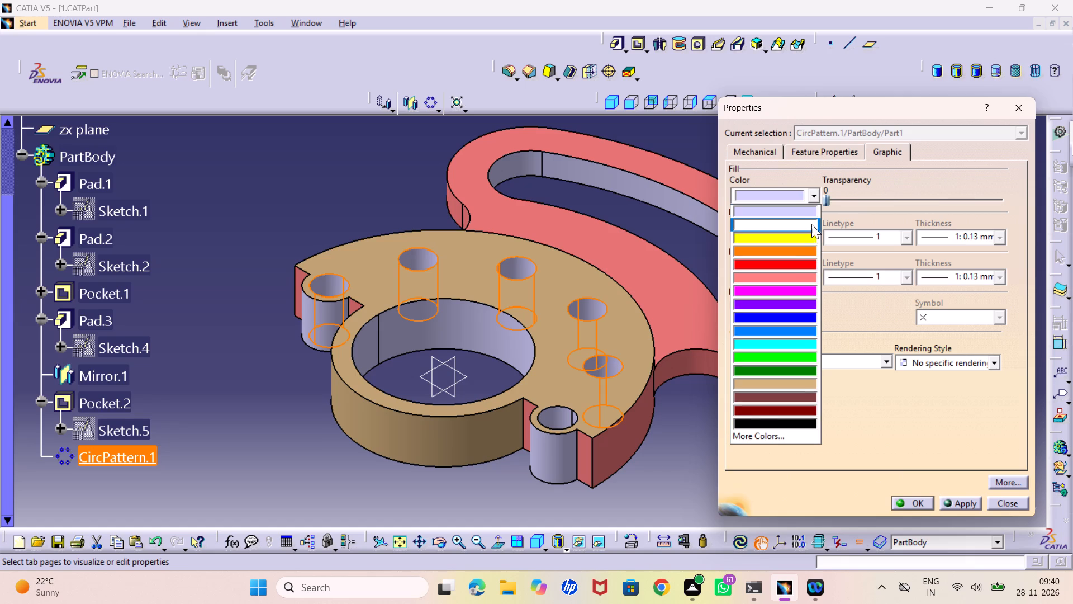
pyautogui.click(761, 400)
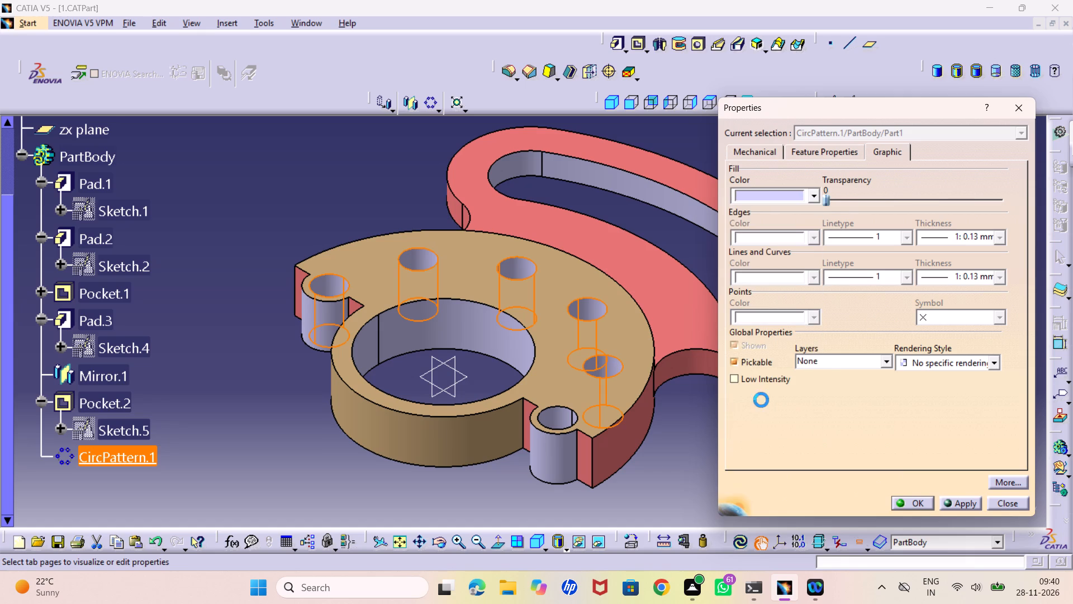
pyautogui.click(903, 501)
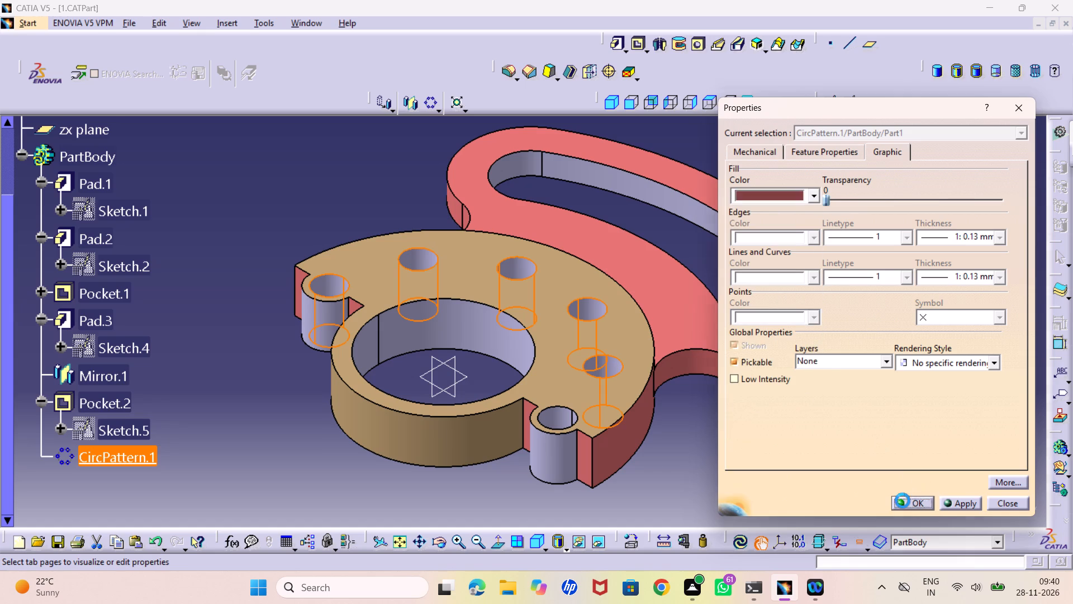
pyautogui.click(822, 466)
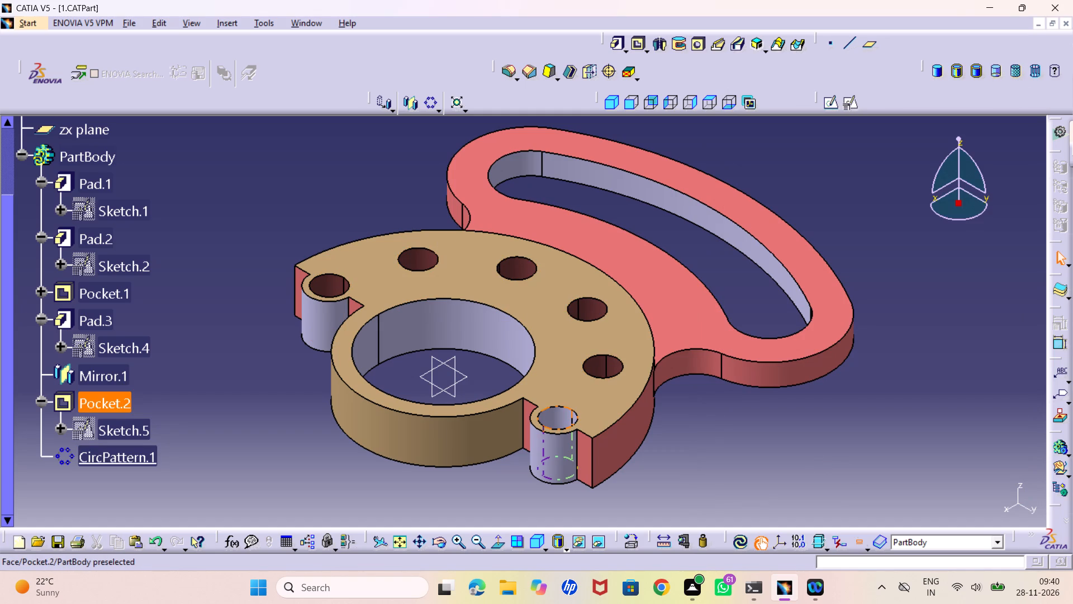
# Set the graphic fill colour of Pocket.2, the original lug hole that was patterned, to dark red.
pyautogui.click(122, 400)
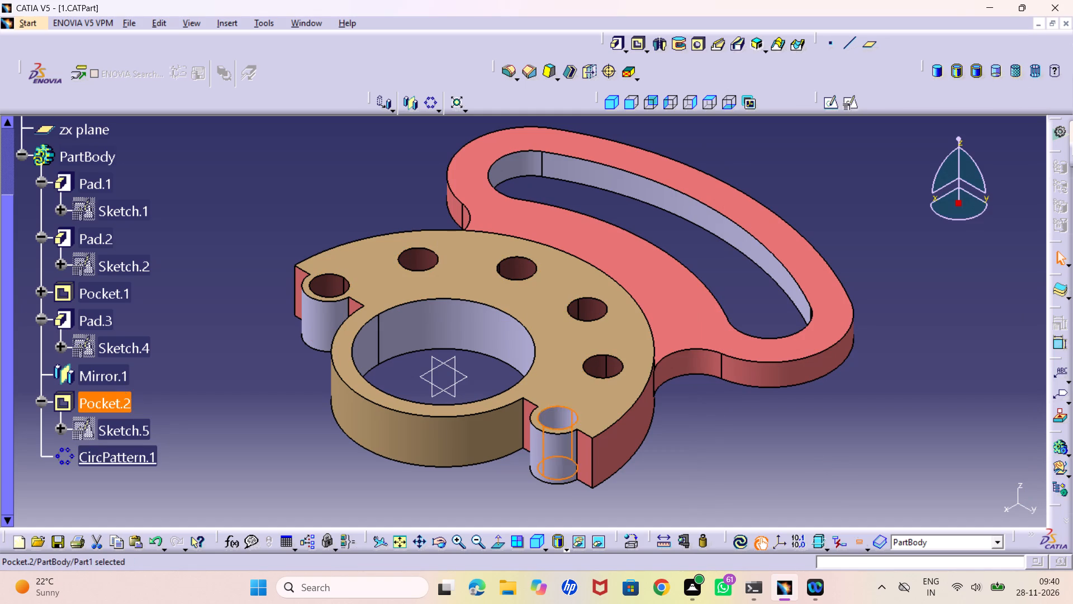
pyautogui.rightClick(107, 401)
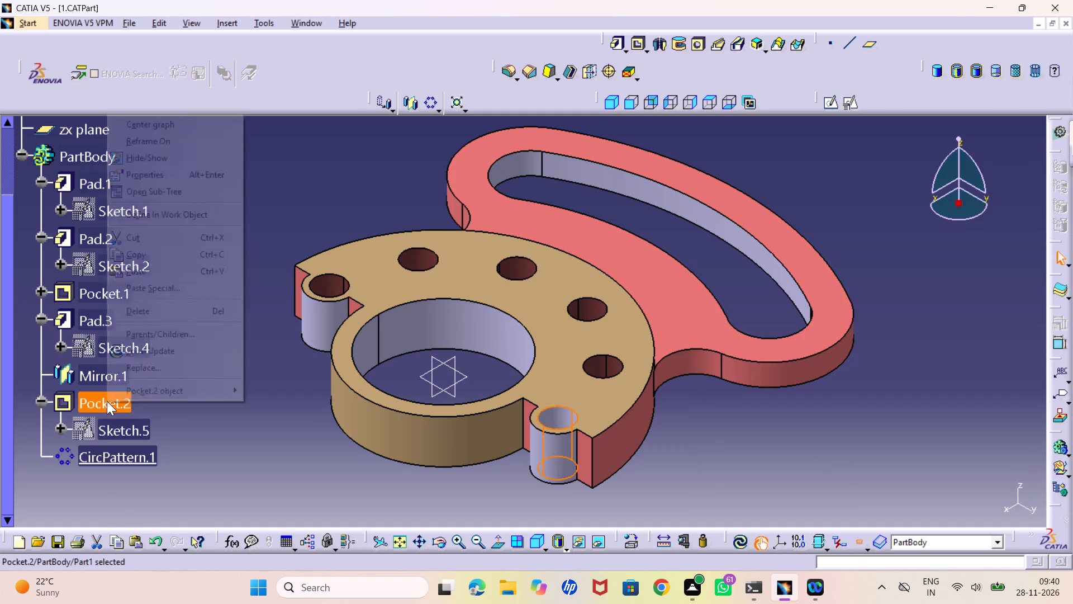
pyautogui.click(156, 181)
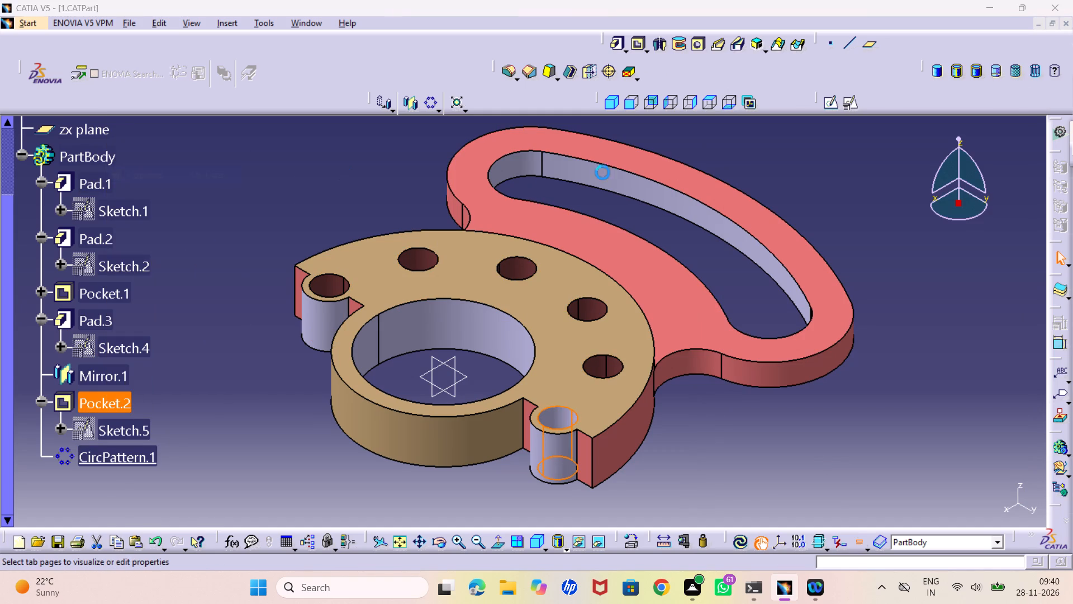
pyautogui.click(815, 203)
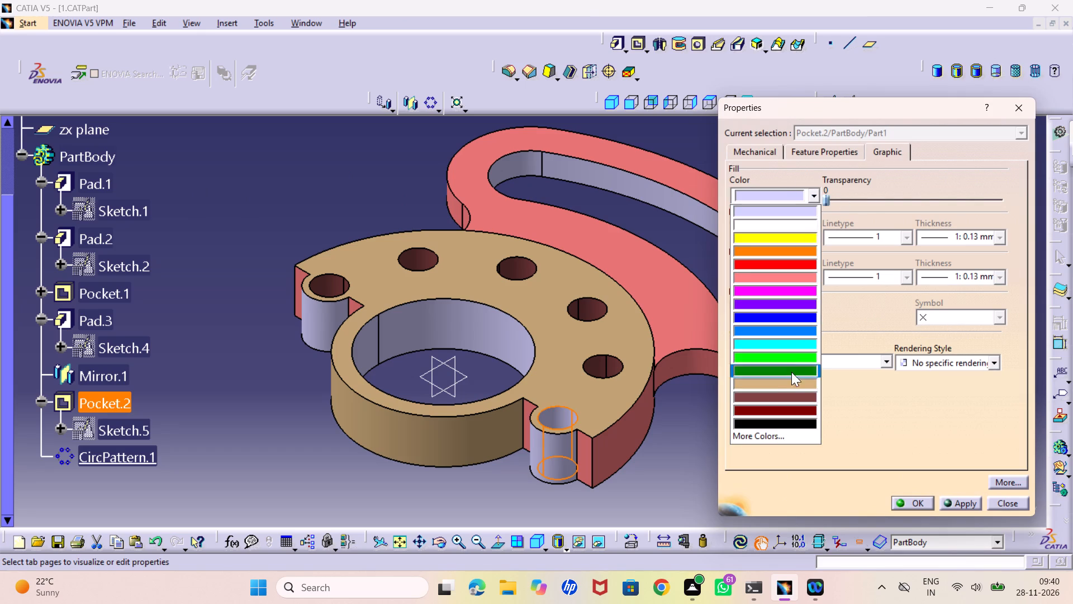
pyautogui.click(756, 404)
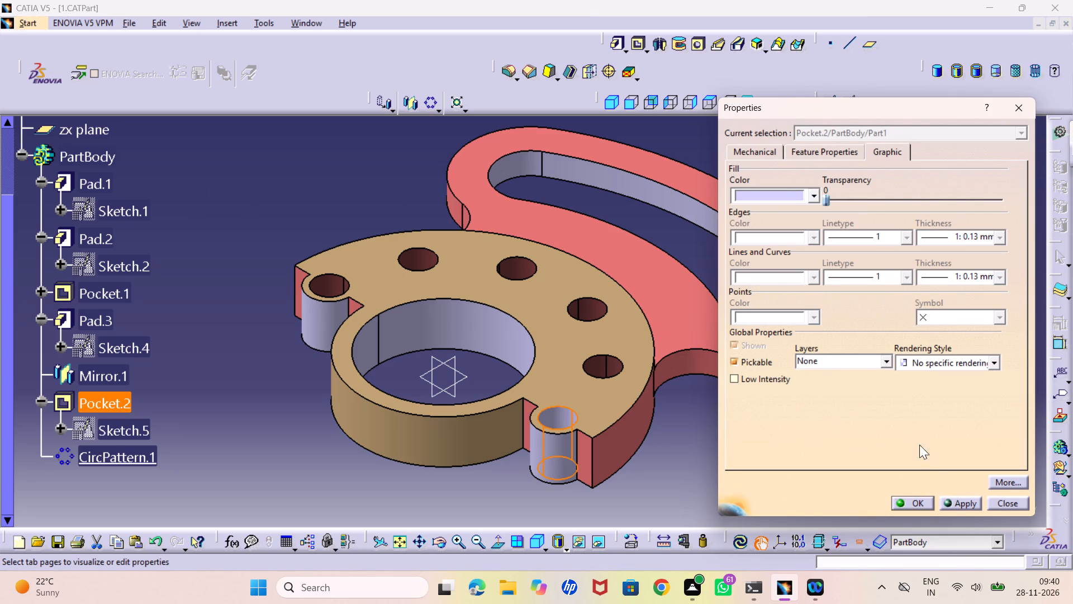
pyautogui.click(919, 504)
pyautogui.click(780, 473)
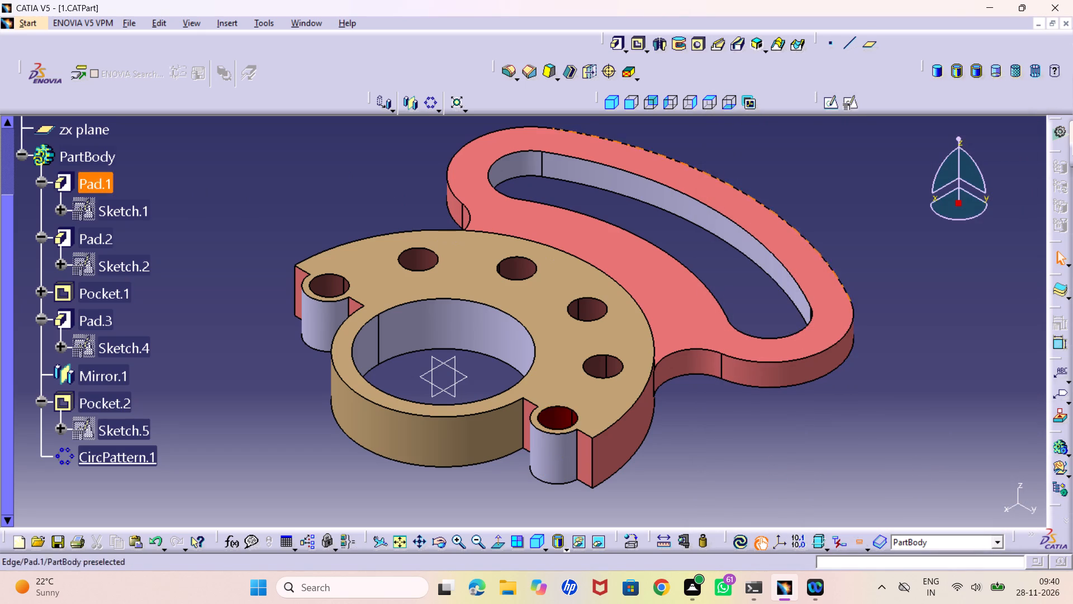
# Set the graphic fill colour of Mirror.1, the mirrored lug, to tan.
pyautogui.rightClick(105, 376)
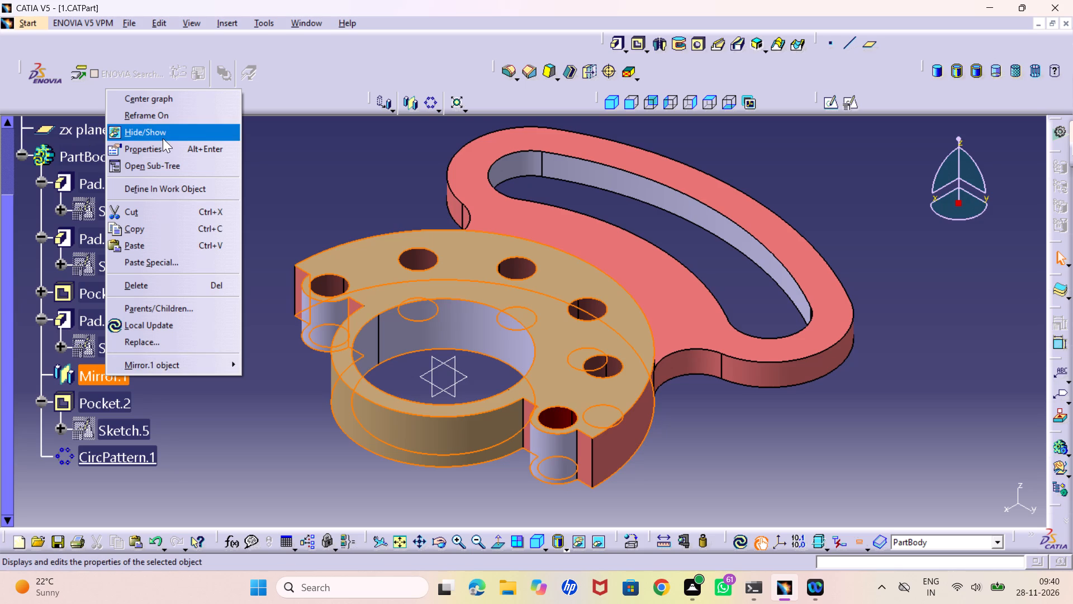
pyautogui.click(151, 151)
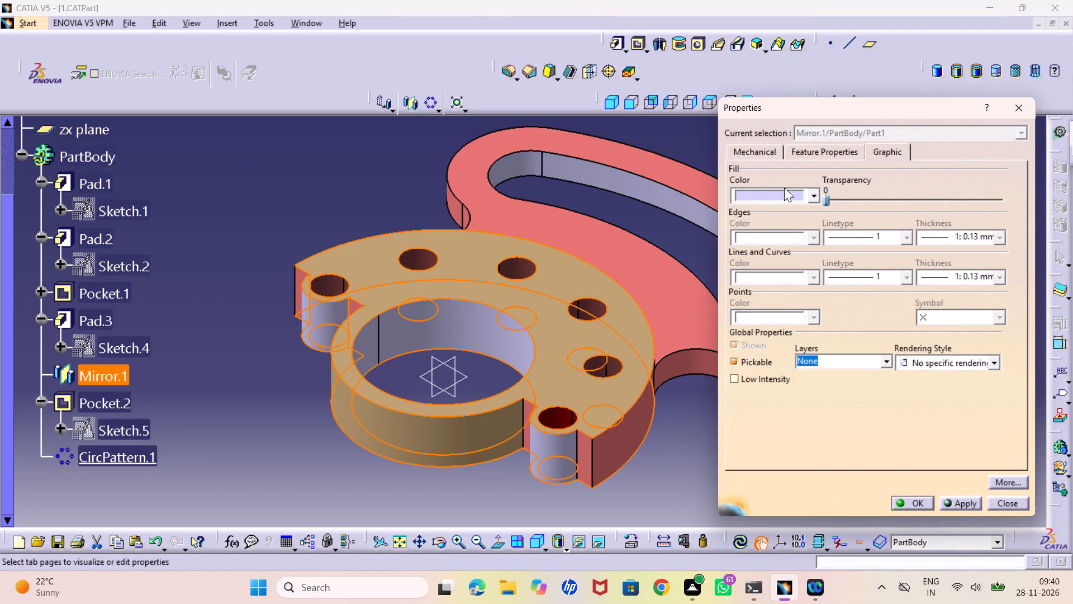
pyautogui.click(816, 196)
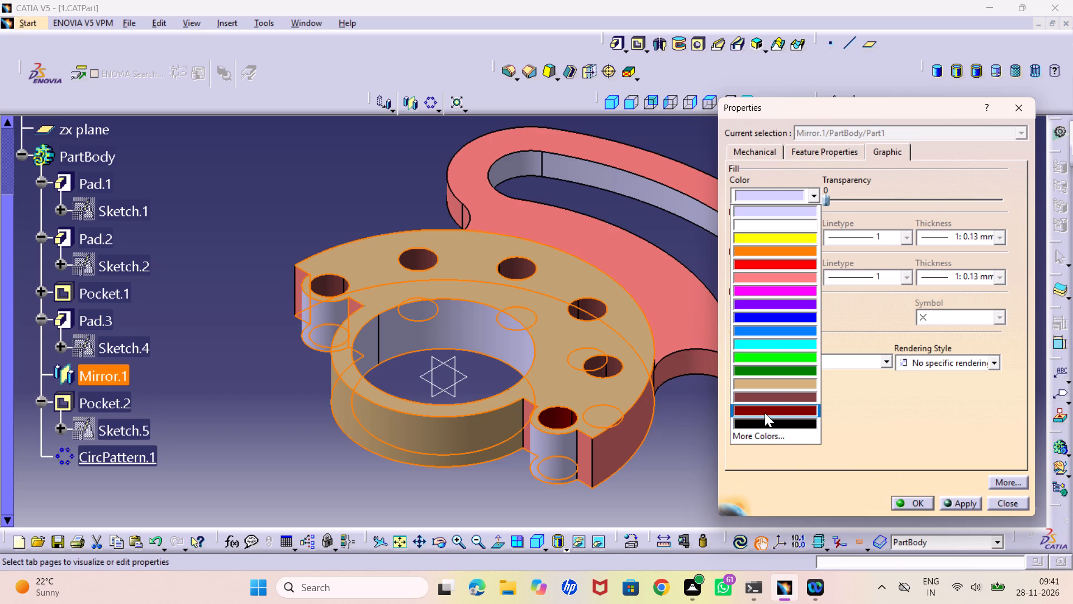
pyautogui.click(773, 384)
pyautogui.click(903, 501)
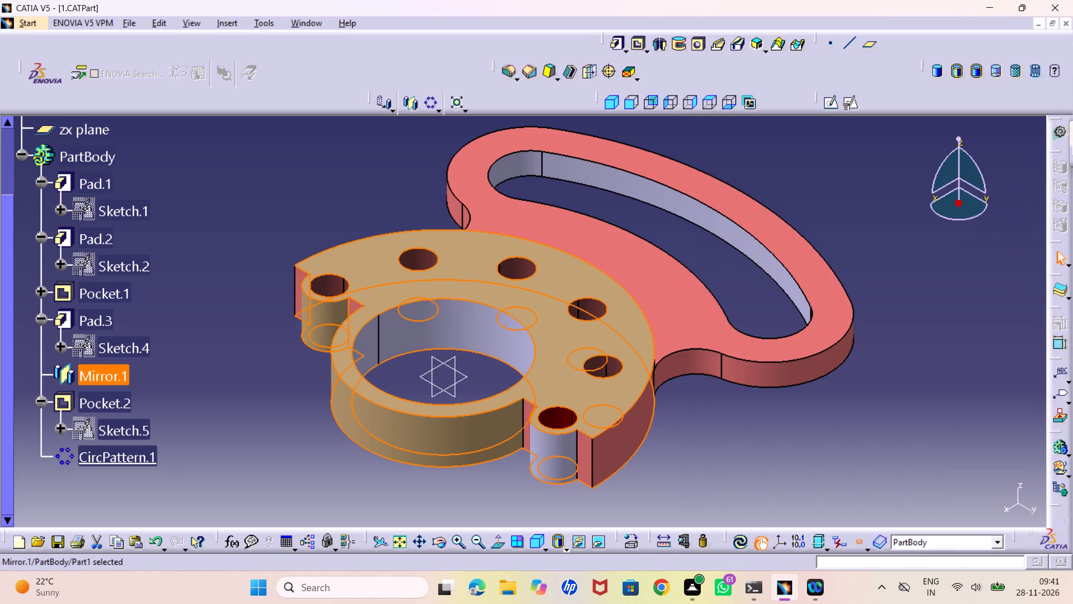
pyautogui.click(836, 484)
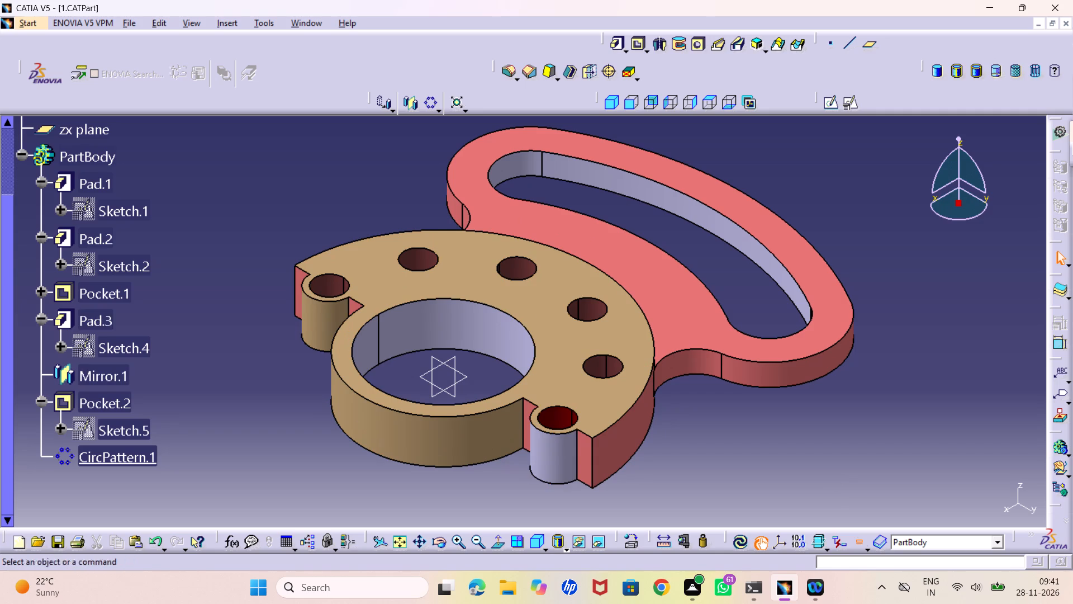
# Set the graphic fill colour of Pad.3, the original cylindrical lug, to tan.
pyautogui.rightClick(103, 322)
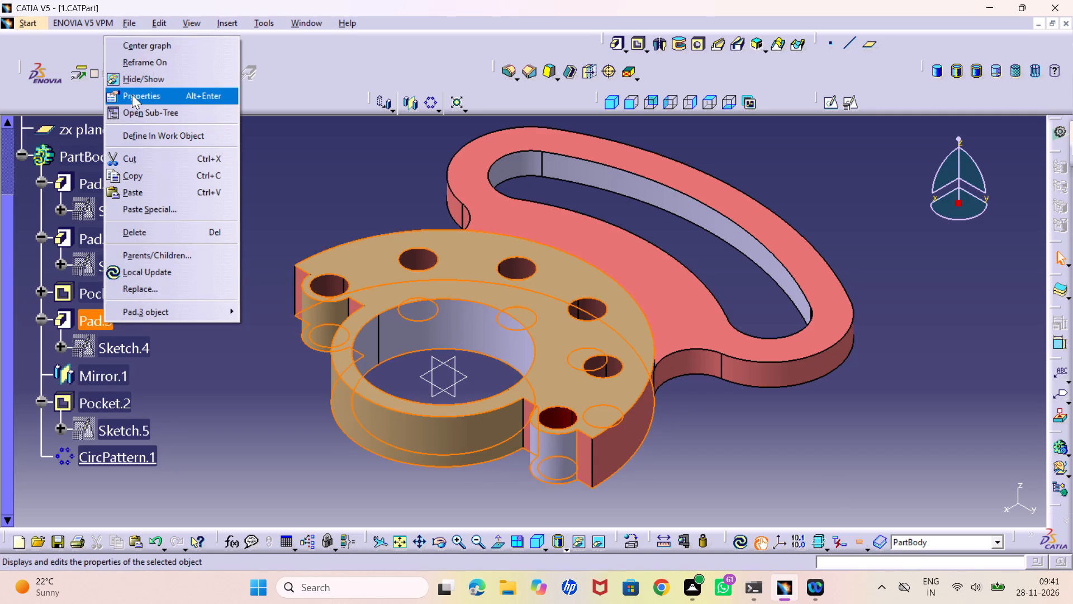
pyautogui.click(132, 95)
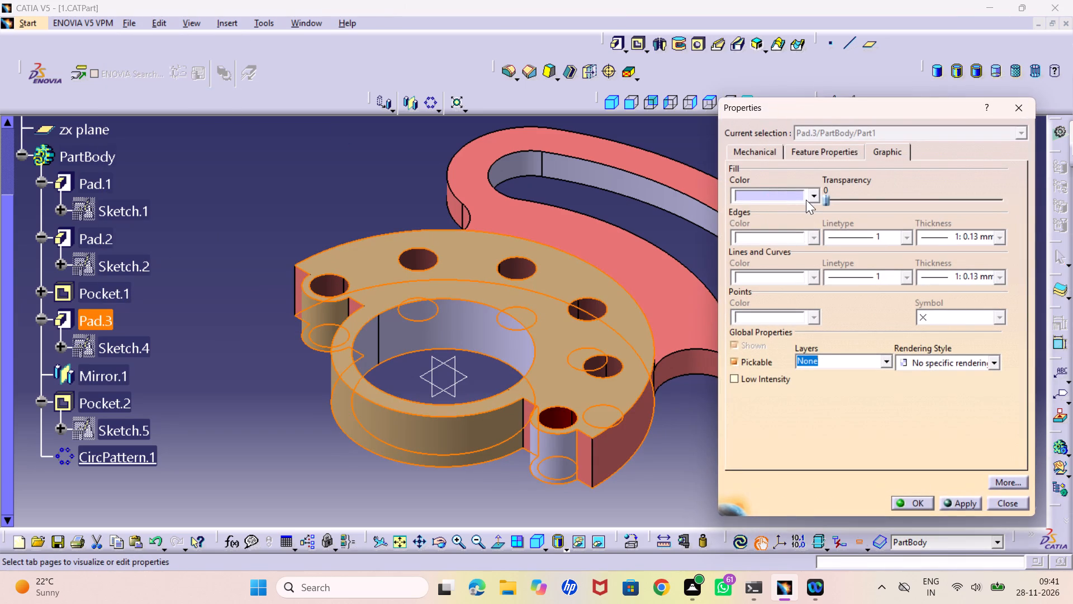
pyautogui.click(806, 200)
pyautogui.click(740, 377)
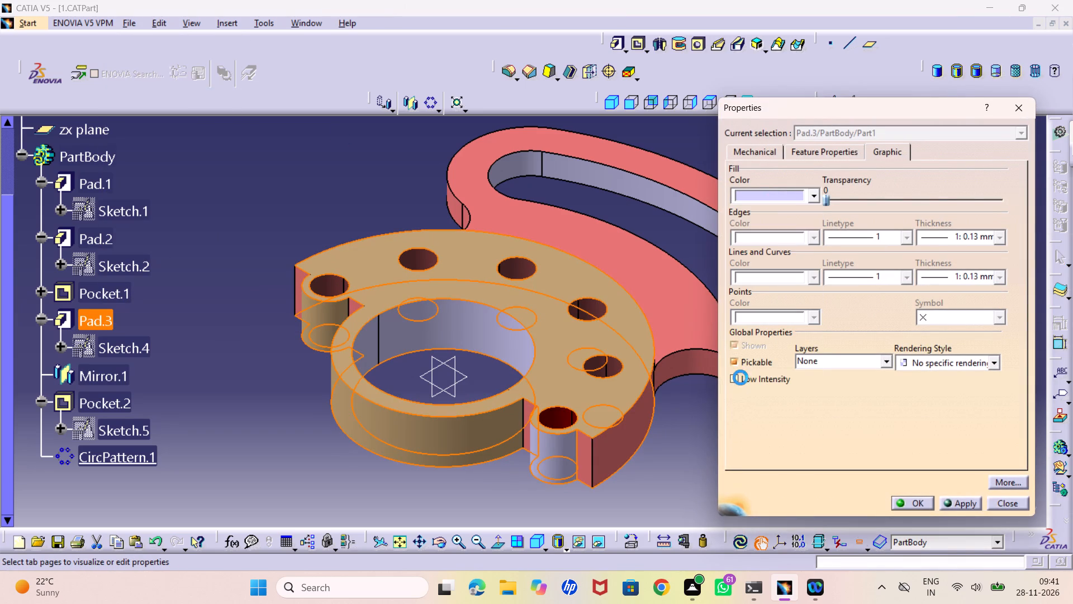
pyautogui.click(905, 497)
pyautogui.click(795, 463)
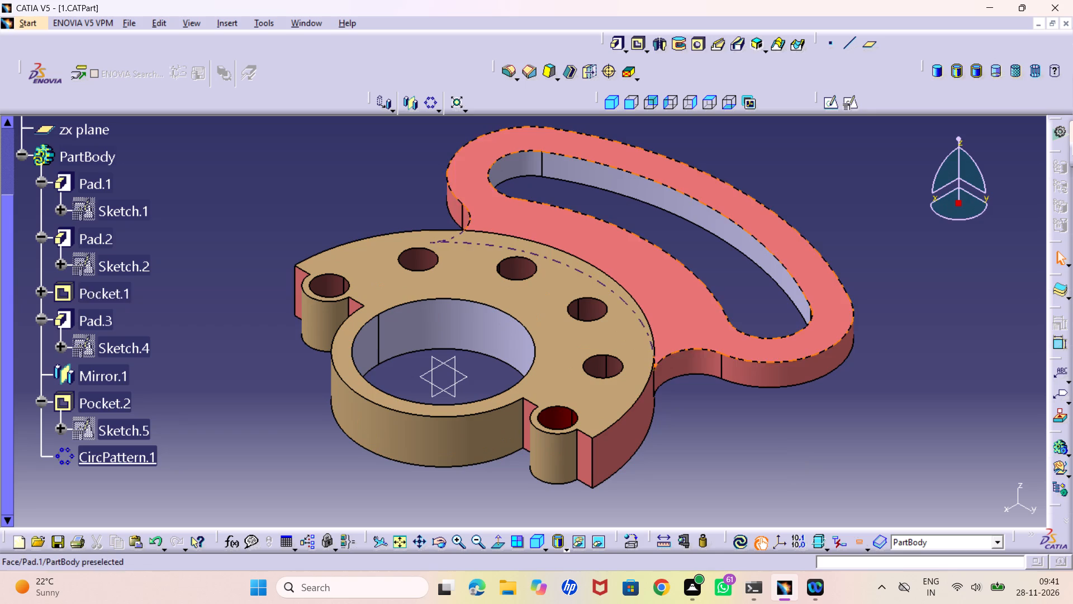
# Set the graphic fill colour of Pocket.1, the handle slot and central bore, to light orange from the extended basic colours.
pyautogui.moveTo(428, 226); pyautogui.dragTo(569, 272, button='middle')
pyautogui.moveTo(428, 226); pyautogui.dragTo(569, 272, button='right')
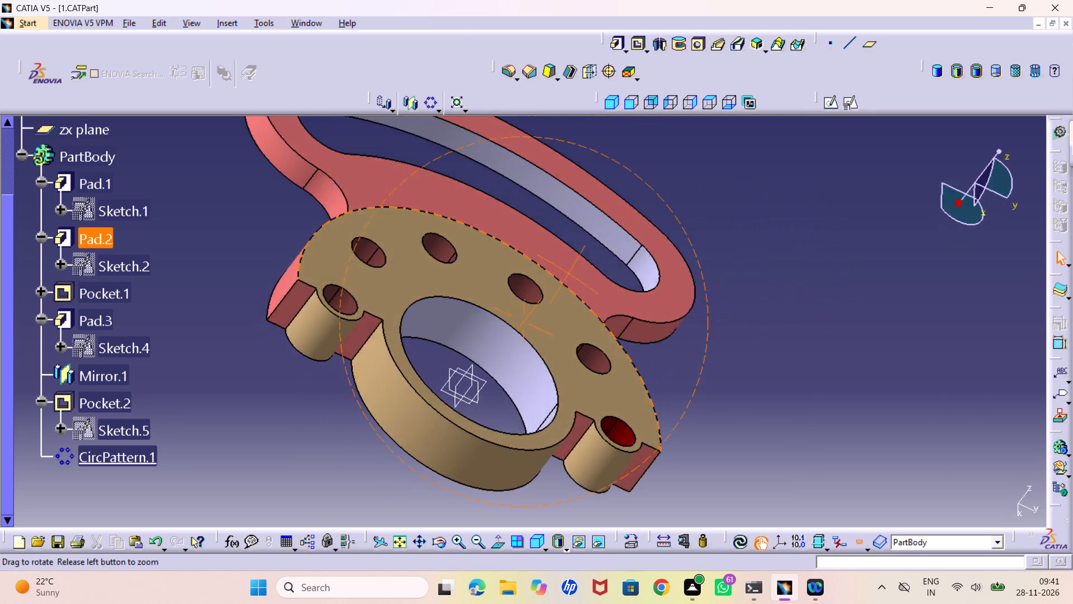
pyautogui.moveTo(569, 272); pyautogui.dragTo(368, 246, button='middle')
pyautogui.moveTo(569, 272); pyautogui.dragTo(368, 246, button='right')
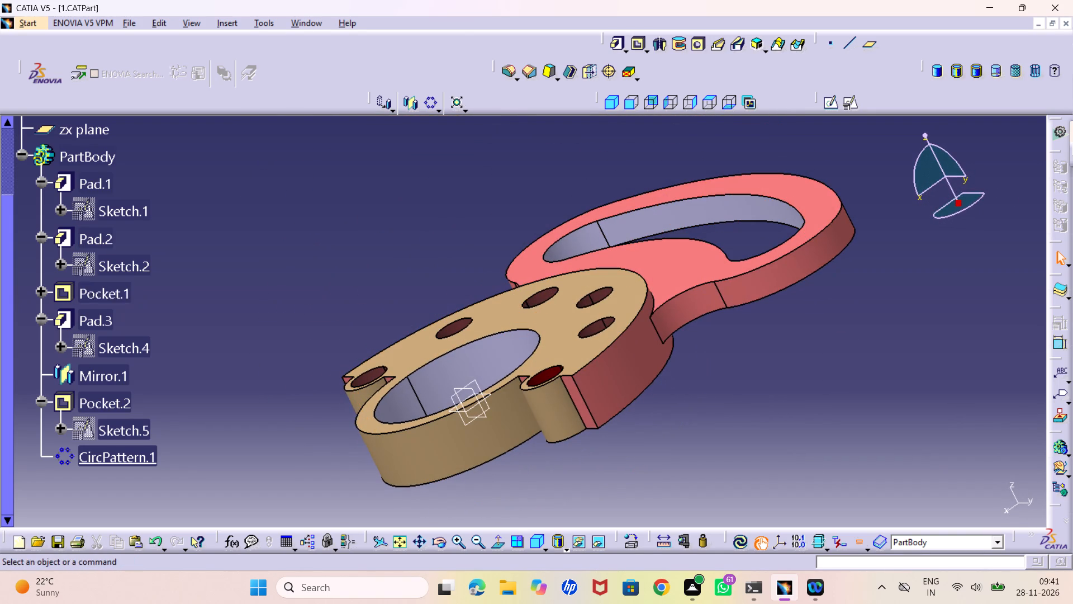
pyautogui.click(98, 300)
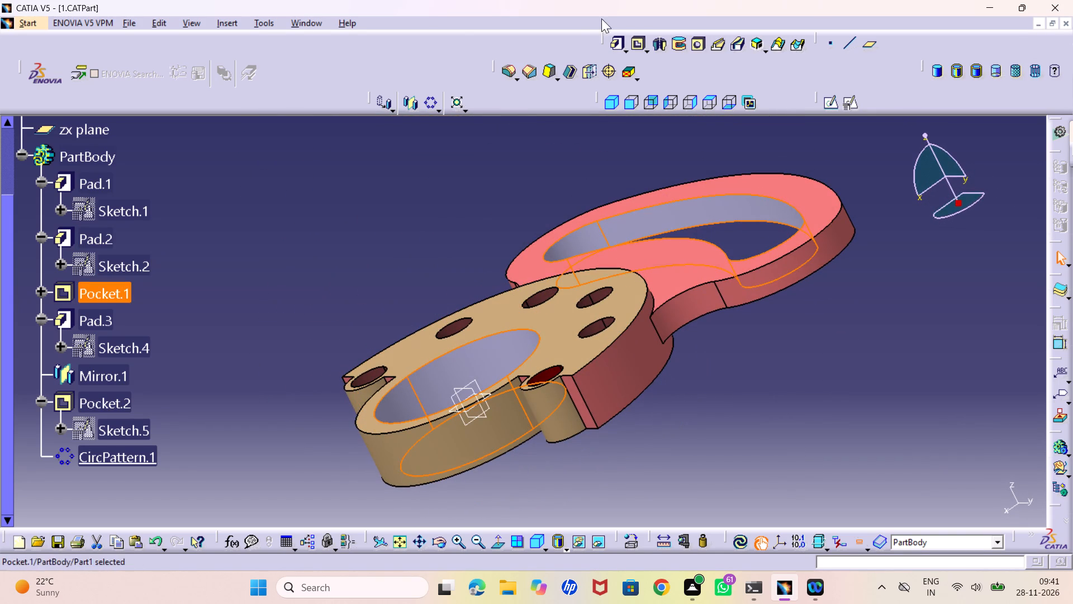
pyautogui.rightClick(110, 287)
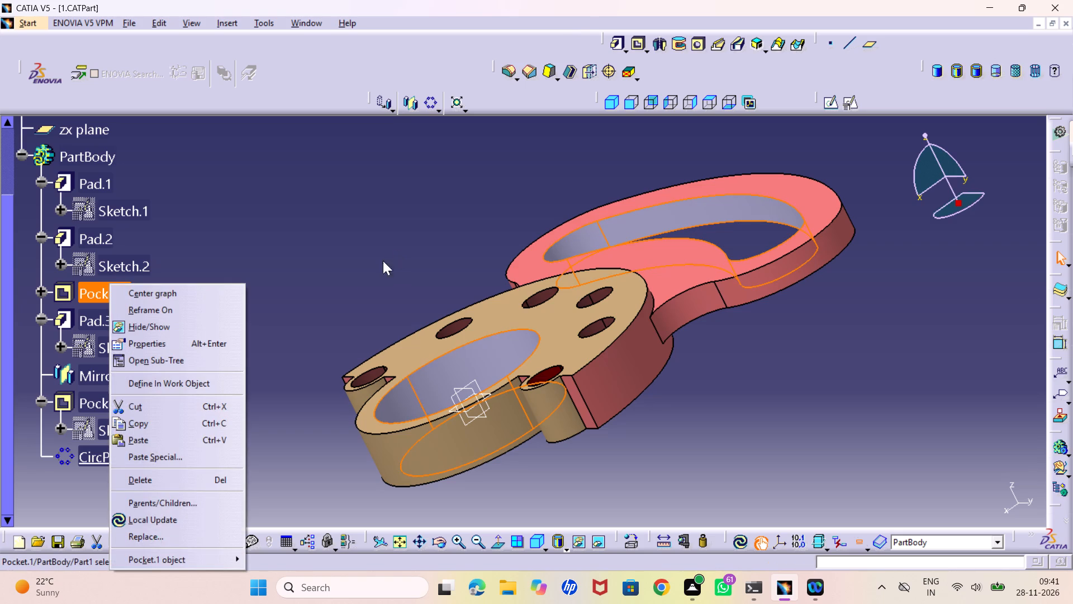
pyautogui.click(167, 341)
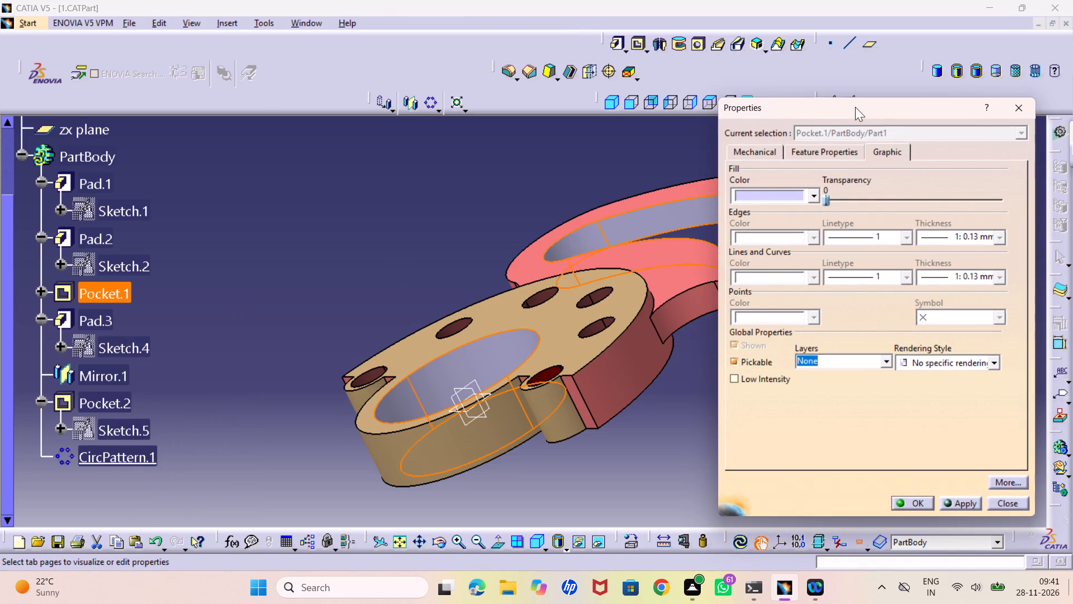
pyautogui.click(806, 194)
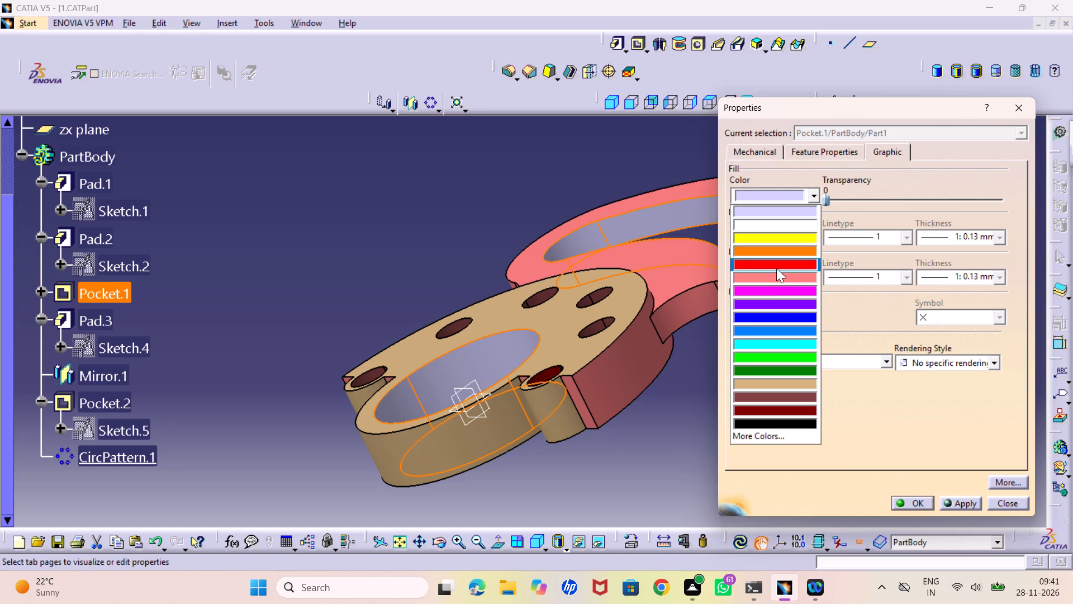
pyautogui.click(781, 439)
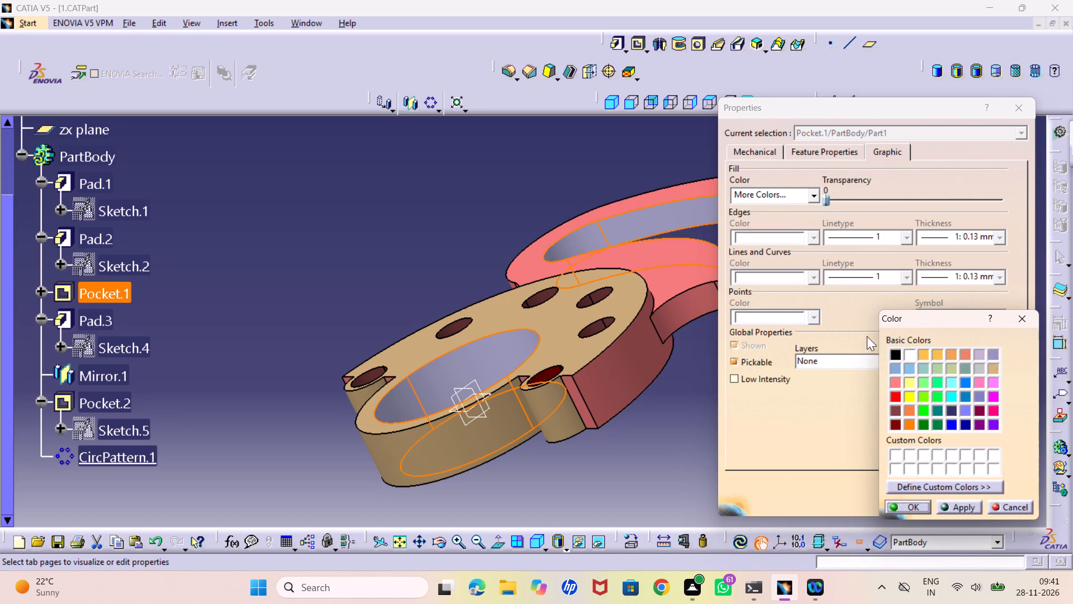
pyautogui.scroll(-3, 931, 365)
pyautogui.scroll(1, 934, 368)
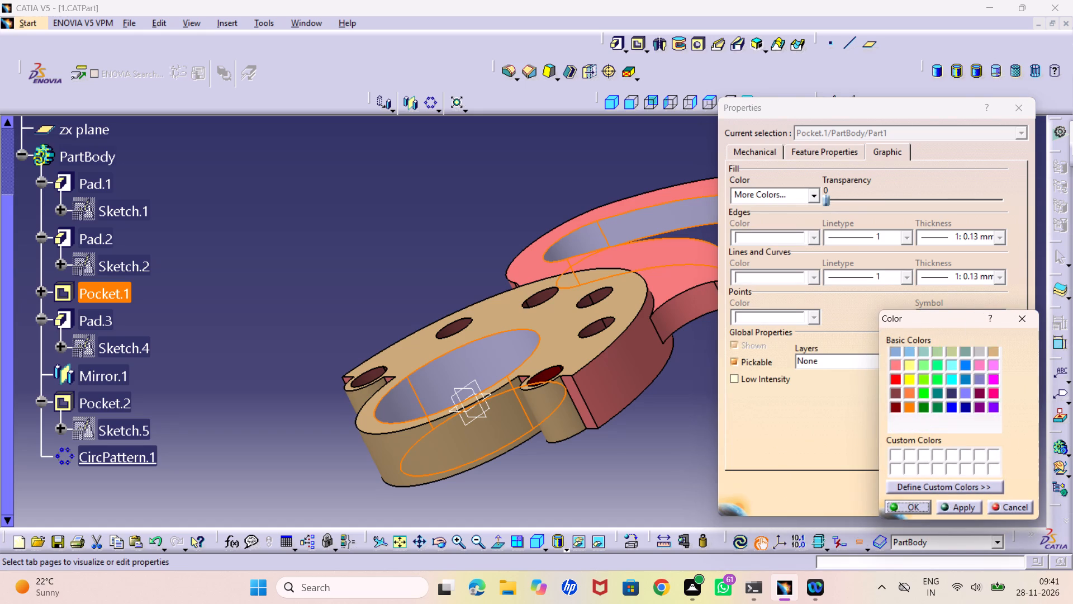
pyautogui.scroll(3, 934, 368)
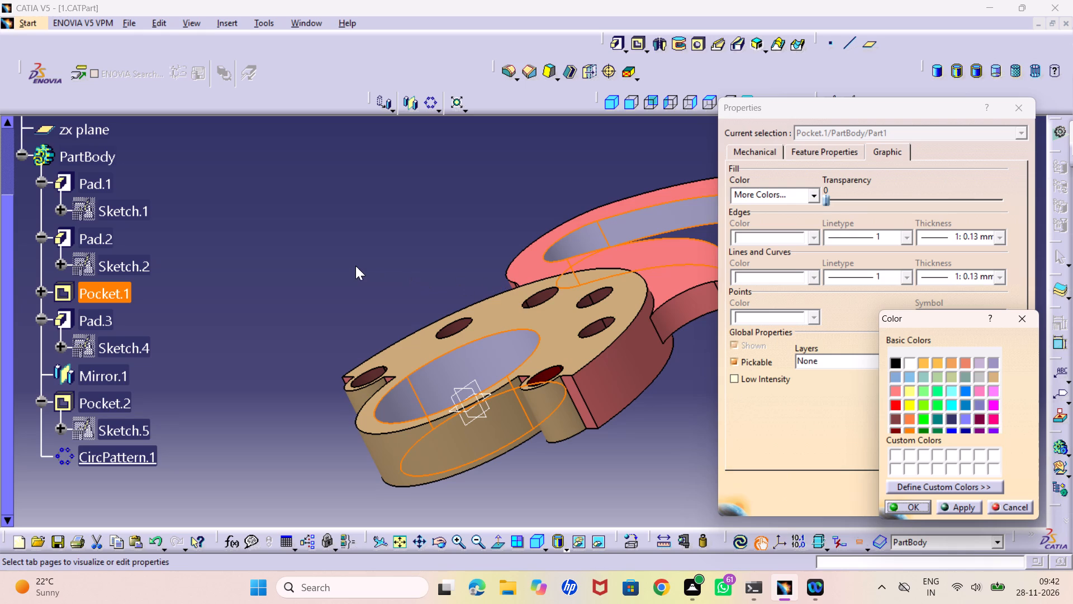
pyautogui.click(919, 364)
pyautogui.click(921, 504)
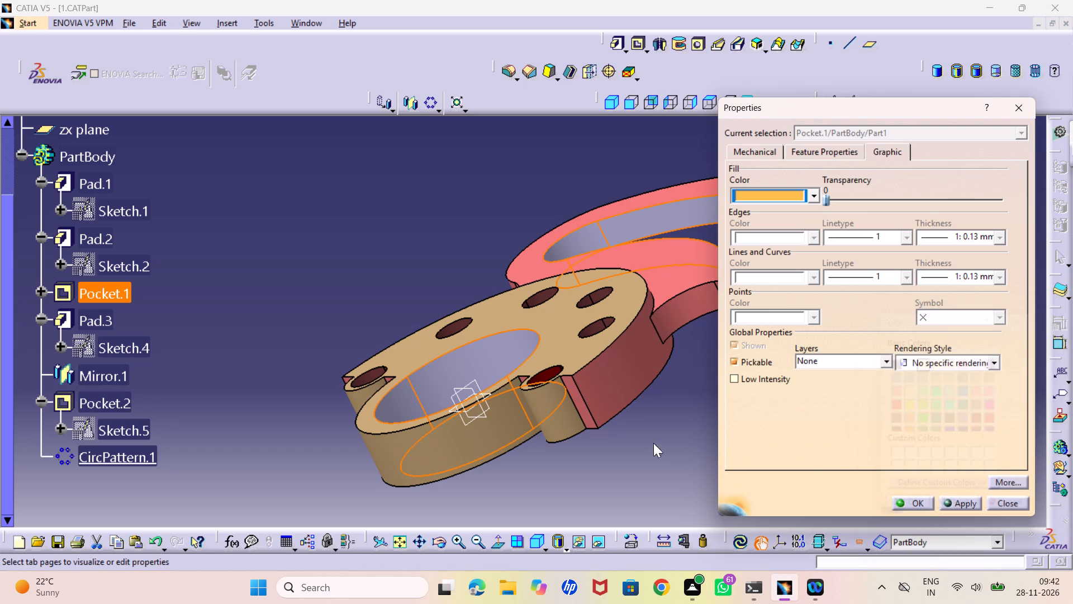
pyautogui.click(634, 439)
pyautogui.click(913, 510)
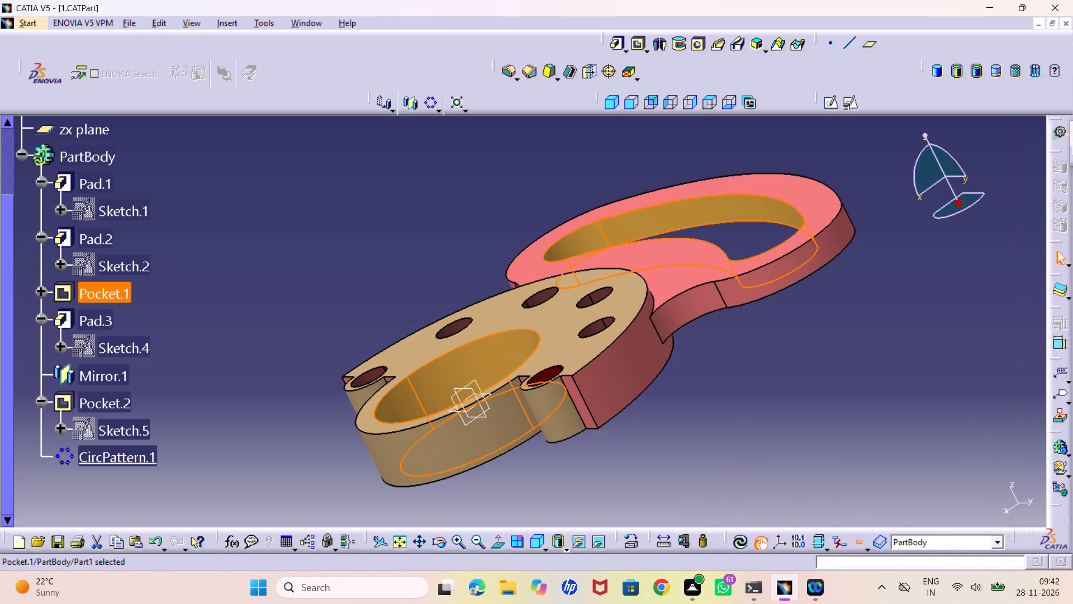
# Examine the coloured part from all sides, checking the handle slot, bore, lugs, patterned holes and underside.
pyautogui.click(731, 458)
pyautogui.middleClick(386, 247)
pyautogui.rightClick(386, 247)
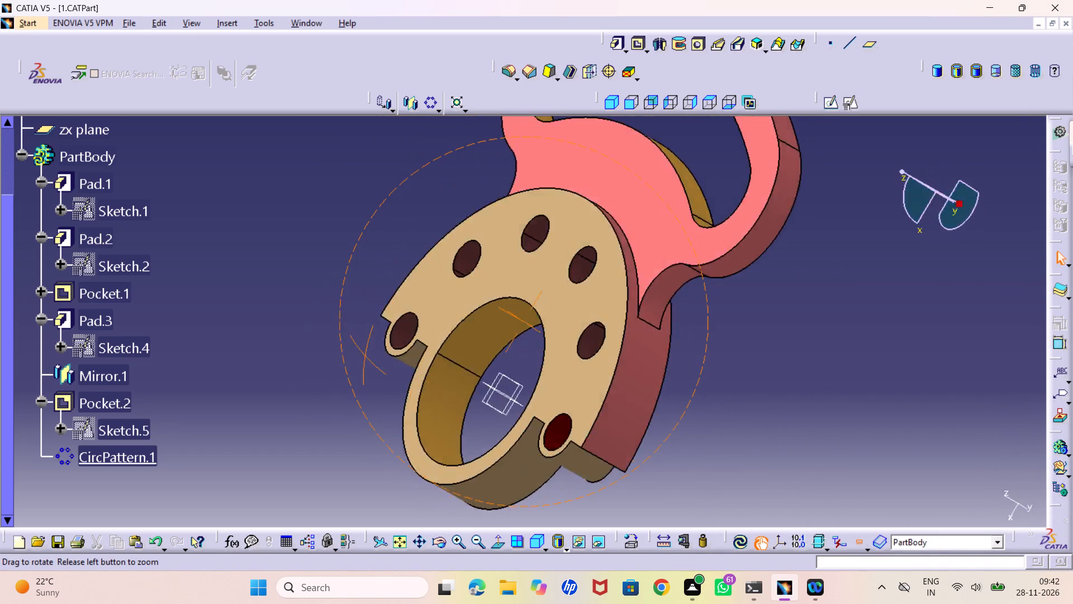
pyautogui.scroll(1, 403, 249)
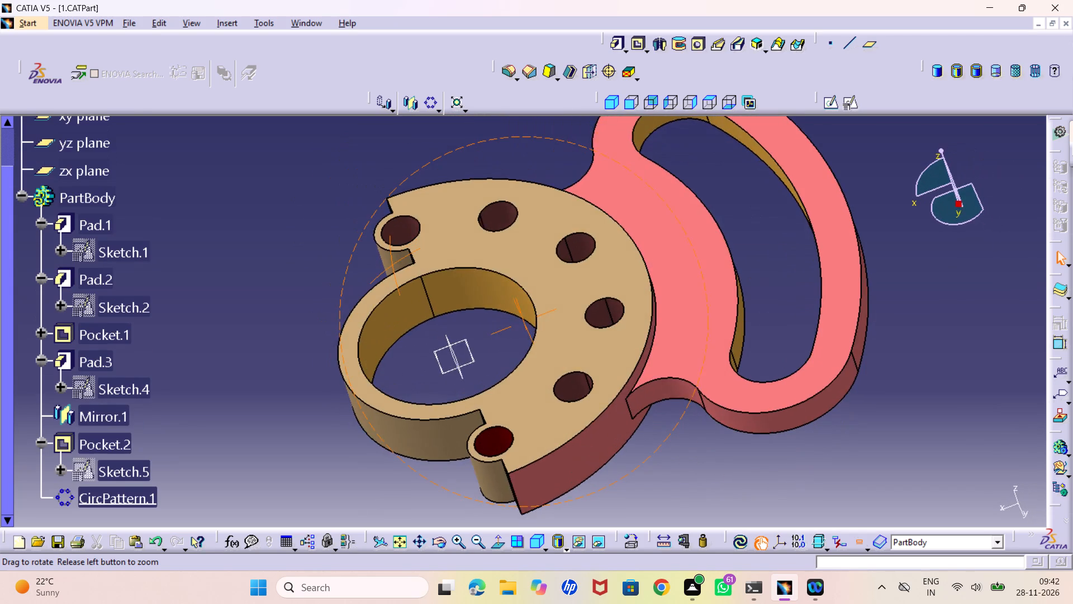
pyautogui.click(611, 95)
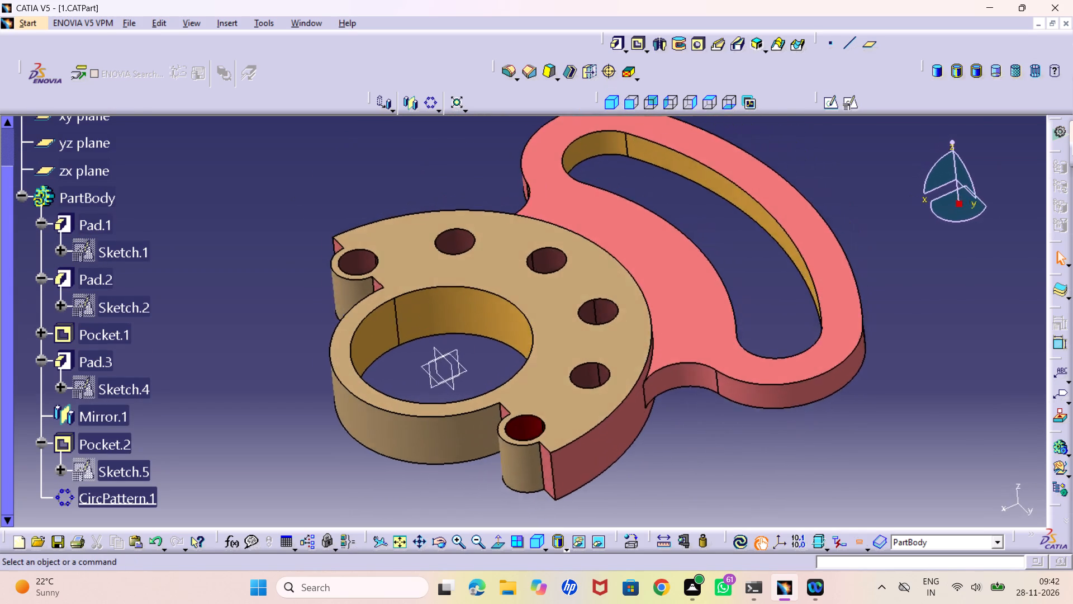
pyautogui.moveTo(671, 231); pyautogui.dragTo(678, 241, button='middle')
pyautogui.rightClick(671, 231)
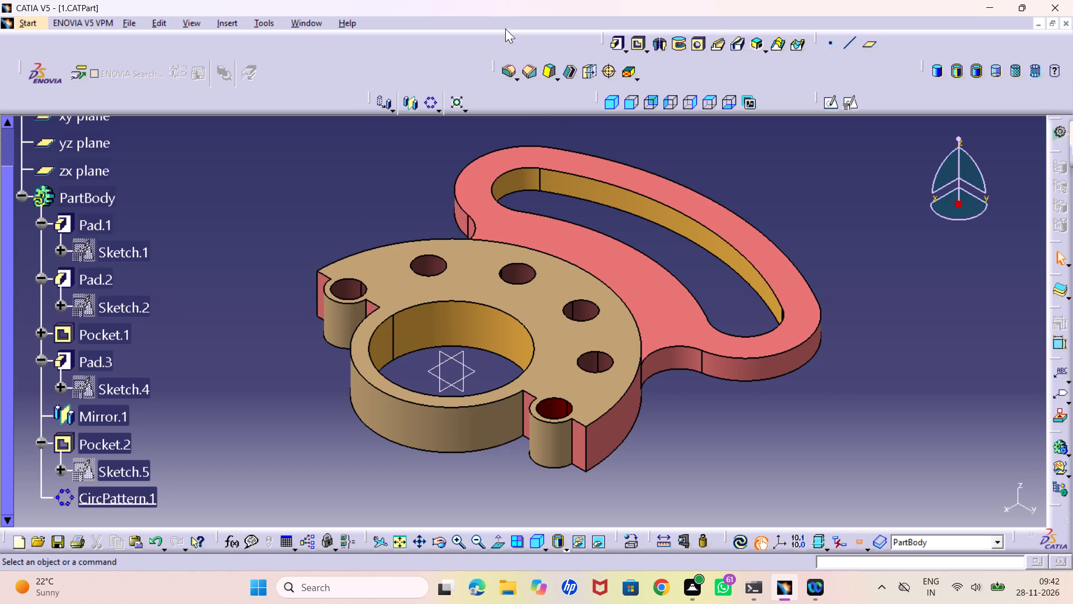
pyautogui.moveTo(478, 326); pyautogui.dragTo(502, 296, button='middle')
pyautogui.rightClick(478, 326)
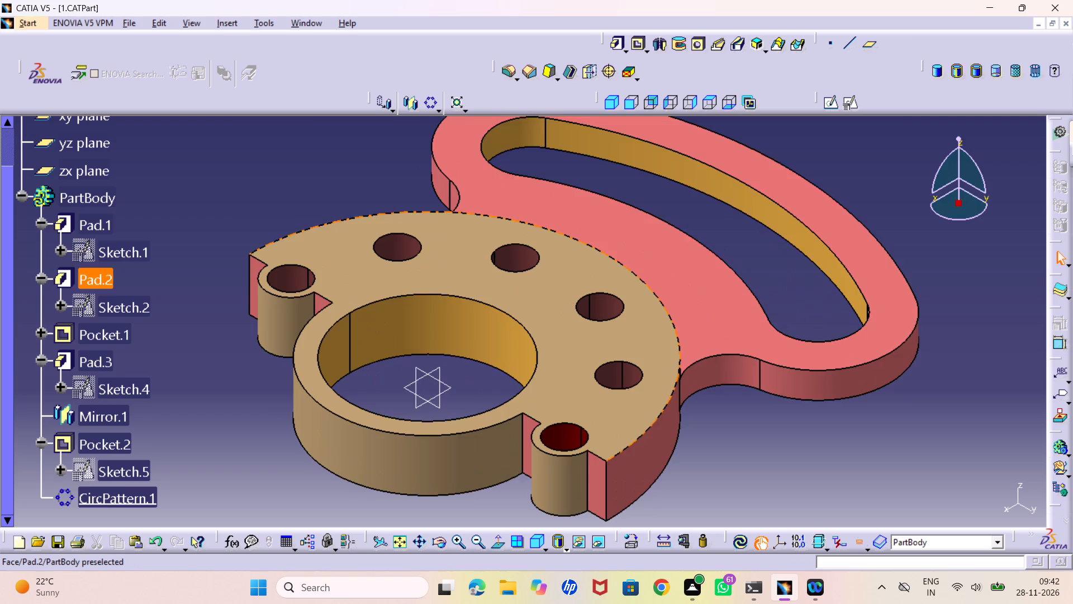
pyautogui.moveTo(645, 237); pyautogui.dragTo(644, 312, button='middle')
pyautogui.rightClick(633, 281)
pyautogui.moveTo(696, 313); pyautogui.dragTo(694, 270, button='middle')
pyautogui.rightClick(696, 313)
pyautogui.moveTo(648, 434); pyautogui.dragTo(639, 343, button='middle')
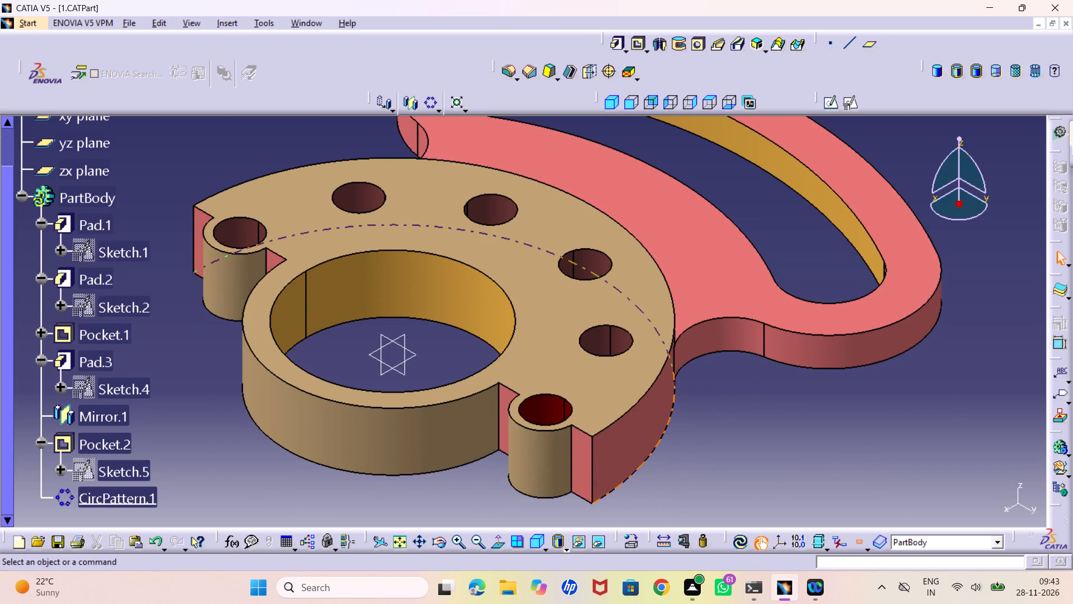
pyautogui.moveTo(647, 452); pyautogui.dragTo(452, 247, button='middle')
pyautogui.moveTo(641, 445); pyautogui.dragTo(452, 247, button='right')
pyautogui.scroll(1, 452, 247)
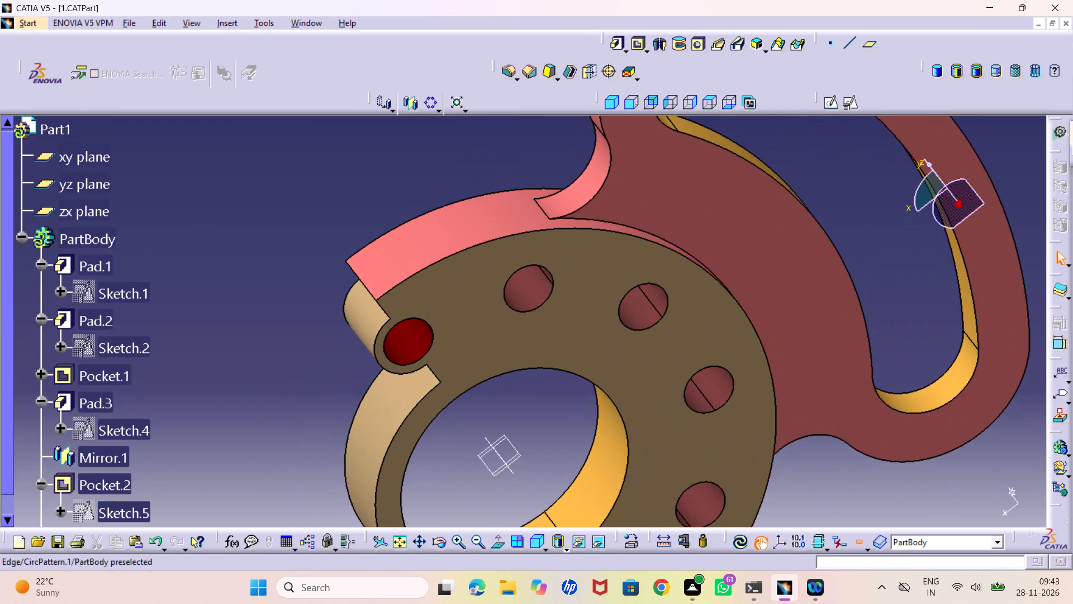
pyautogui.moveTo(799, 334); pyautogui.dragTo(624, 213, button='middle')
pyautogui.moveTo(797, 333); pyautogui.dragTo(624, 213, button='right')
pyautogui.moveTo(884, 300); pyautogui.dragTo(699, 327, button='middle')
pyautogui.moveTo(884, 300); pyautogui.dragTo(700, 328, button='right')
pyautogui.scroll(1, 699, 327)
pyautogui.moveTo(791, 258); pyautogui.dragTo(642, 279, button='middle')
pyautogui.moveTo(786, 261); pyautogui.dragTo(642, 279, button='right')
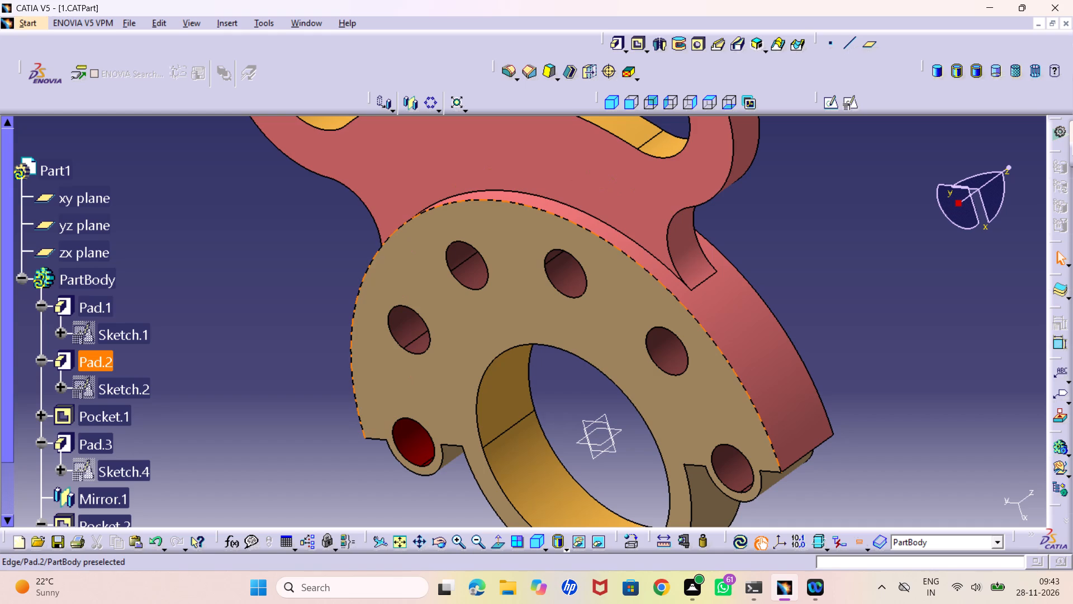
pyautogui.moveTo(792, 294); pyautogui.dragTo(624, 308, button='middle')
pyautogui.moveTo(792, 294); pyautogui.dragTo(624, 308, button='right')
pyautogui.moveTo(453, 327); pyautogui.dragTo(471, 362, button='middle')
pyautogui.moveTo(464, 334); pyautogui.dragTo(471, 362, button='right')
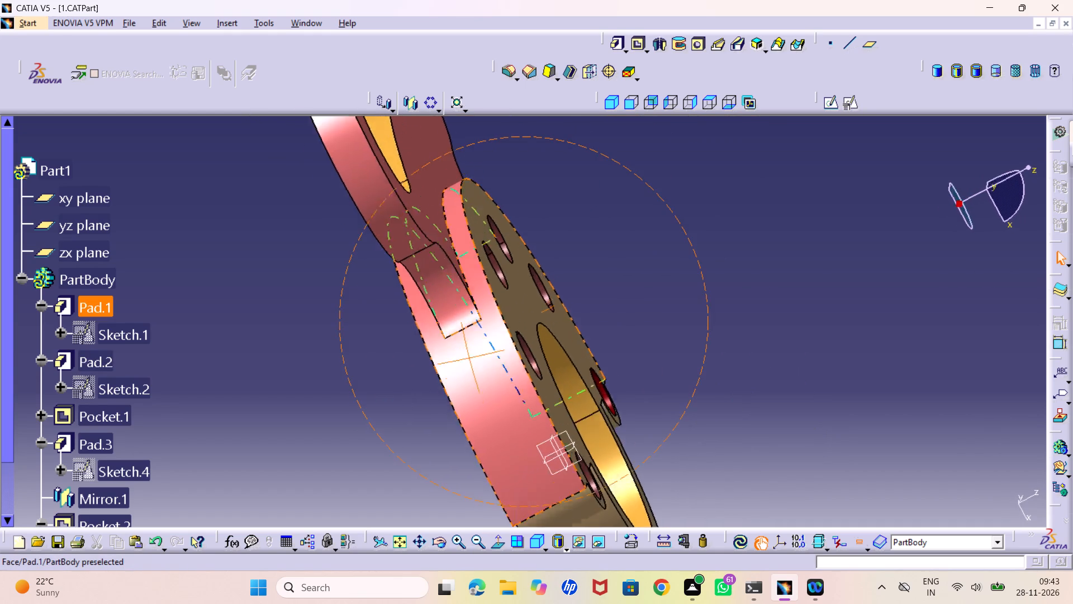
pyautogui.moveTo(471, 362); pyautogui.dragTo(810, 225, button='middle')
pyautogui.moveTo(471, 362); pyautogui.dragTo(810, 225, button='right')
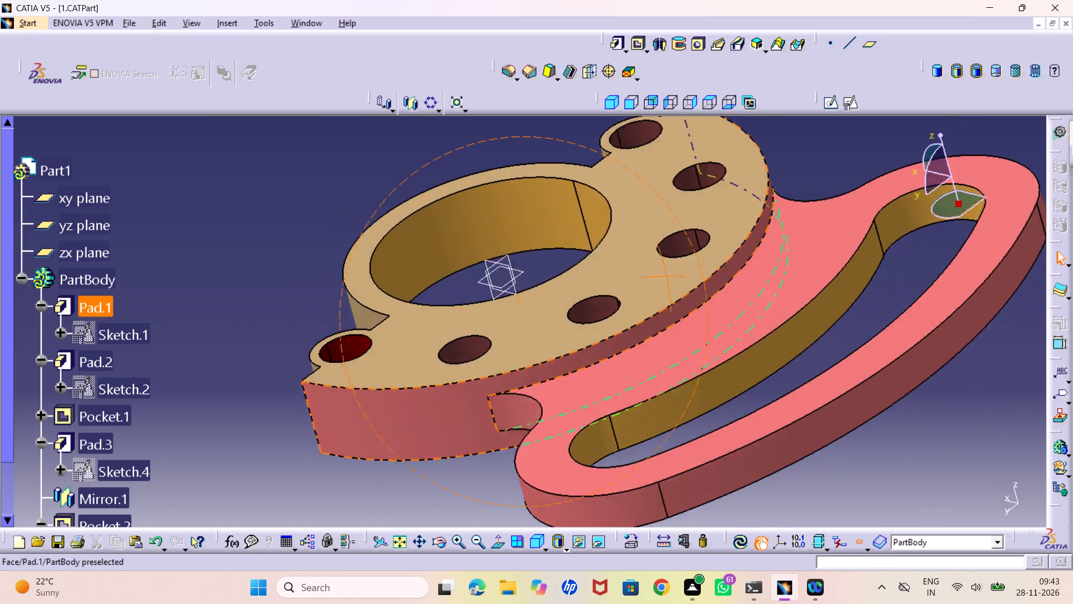
pyautogui.moveTo(810, 225); pyautogui.dragTo(824, 181, button='middle')
pyautogui.moveTo(810, 225); pyautogui.dragTo(824, 181, button='right')
pyautogui.moveTo(791, 389); pyautogui.dragTo(967, 110, button='middle')
pyautogui.moveTo(791, 389); pyautogui.dragTo(967, 110, button='right')
pyautogui.moveTo(619, 376); pyautogui.dragTo(622, 378, button='middle')
pyautogui.moveTo(622, 378); pyautogui.dragTo(759, 289, button='right')
pyautogui.moveTo(622, 378); pyautogui.dragTo(759, 289, button='middle')
pyautogui.moveTo(643, 335); pyautogui.dragTo(638, 403, button='middle')
pyautogui.rightClick(643, 334)
pyautogui.moveTo(712, 413); pyautogui.dragTo(644, 359, button='middle')
pyautogui.moveTo(712, 413); pyautogui.dragTo(644, 359, button='right')
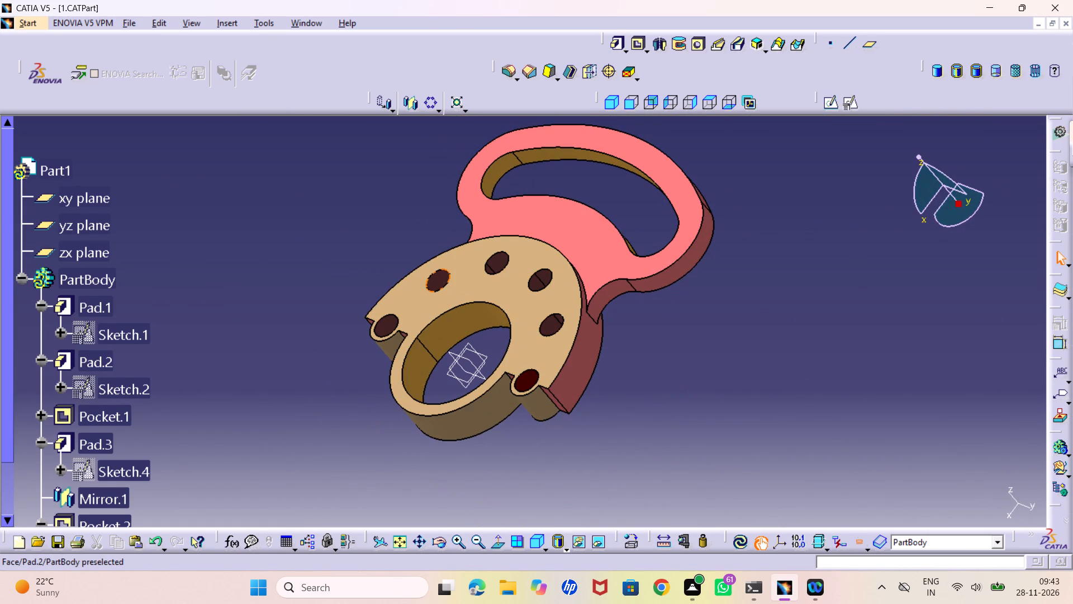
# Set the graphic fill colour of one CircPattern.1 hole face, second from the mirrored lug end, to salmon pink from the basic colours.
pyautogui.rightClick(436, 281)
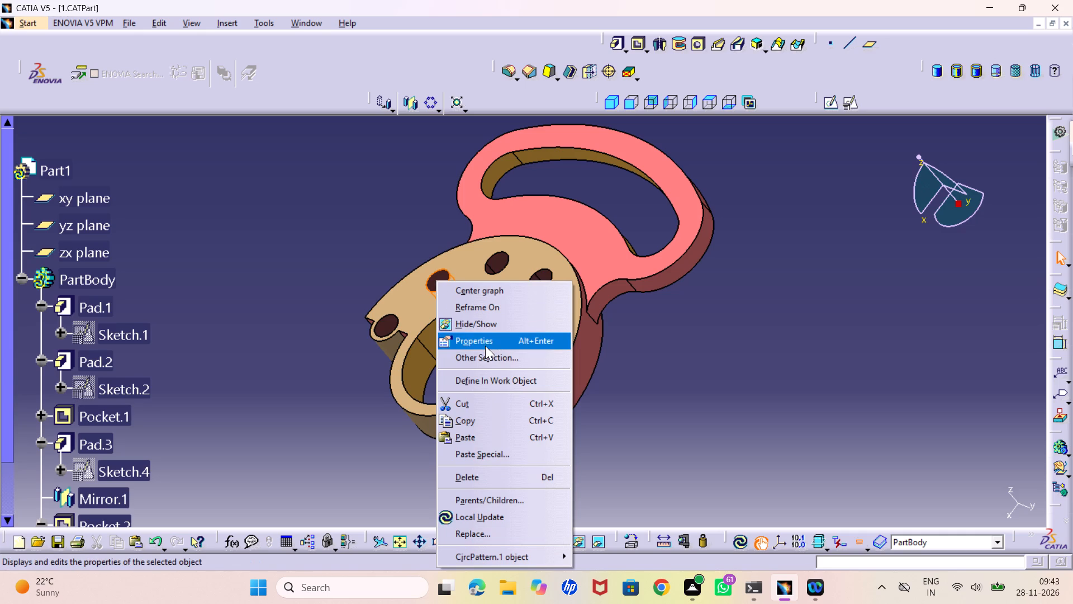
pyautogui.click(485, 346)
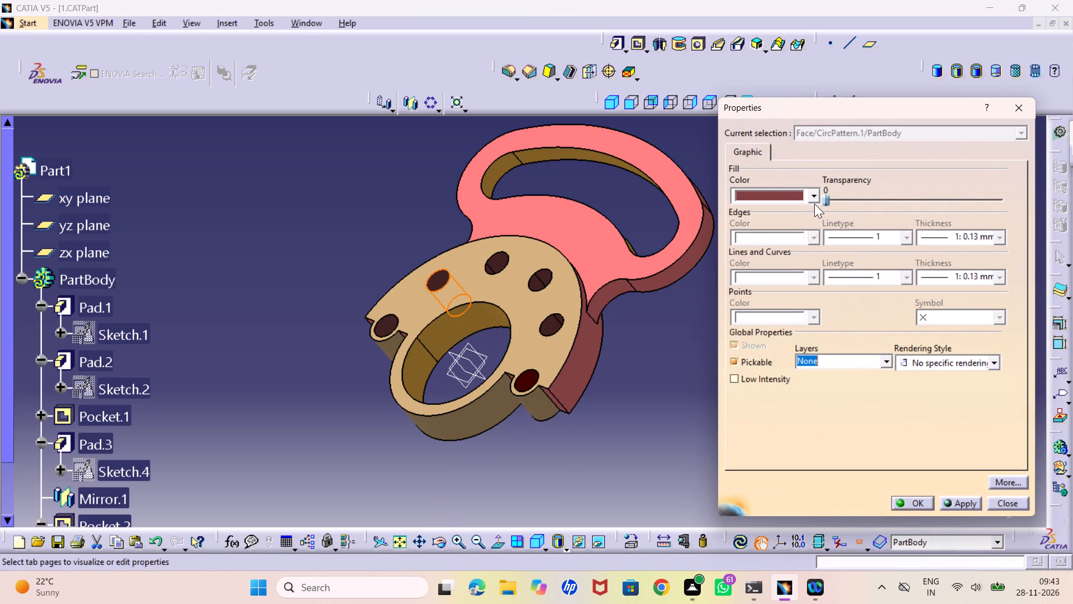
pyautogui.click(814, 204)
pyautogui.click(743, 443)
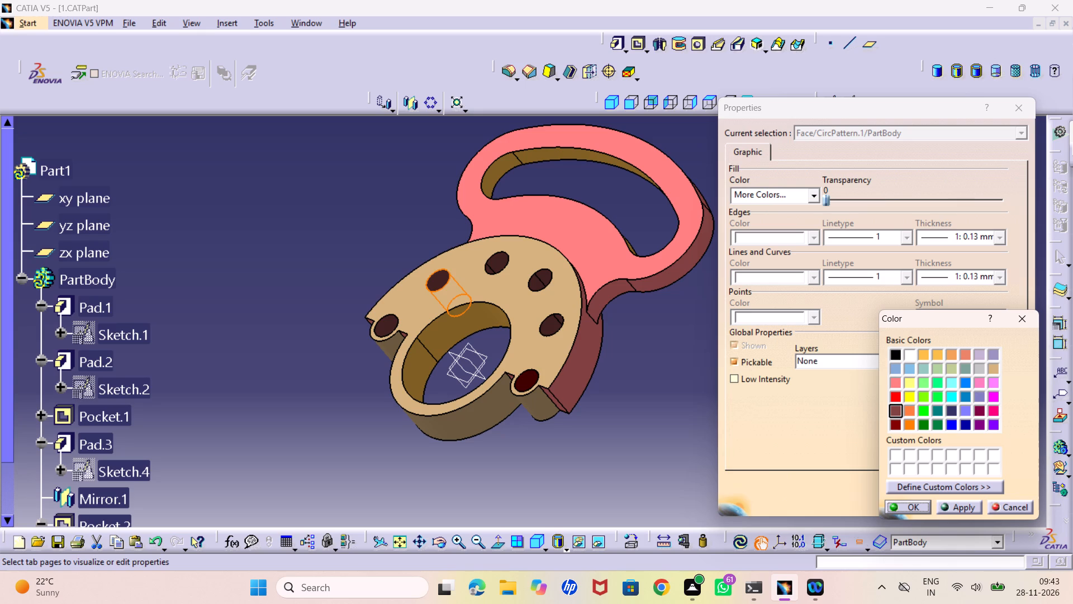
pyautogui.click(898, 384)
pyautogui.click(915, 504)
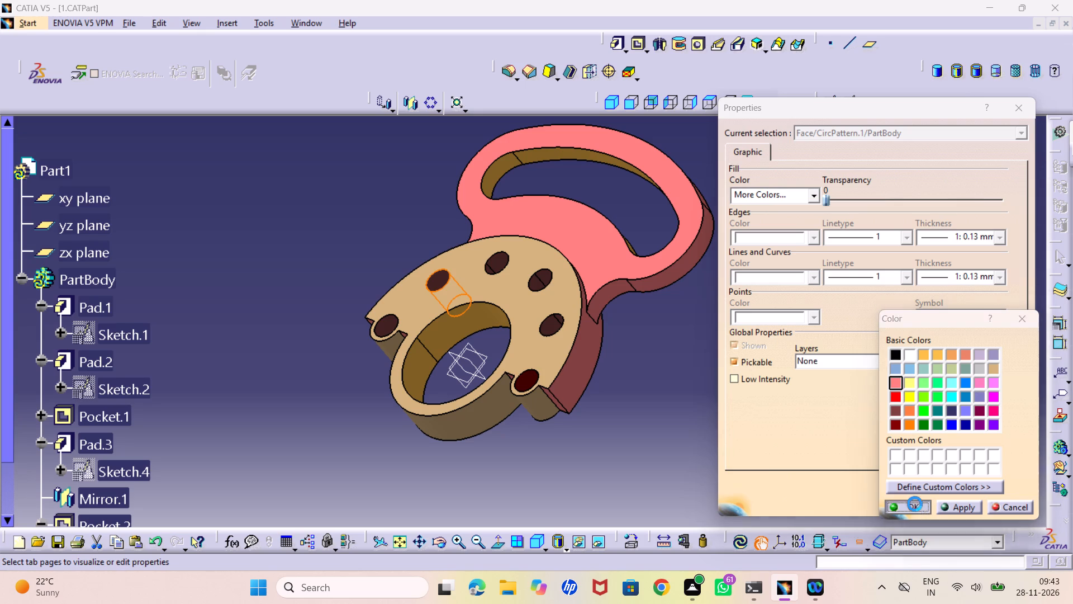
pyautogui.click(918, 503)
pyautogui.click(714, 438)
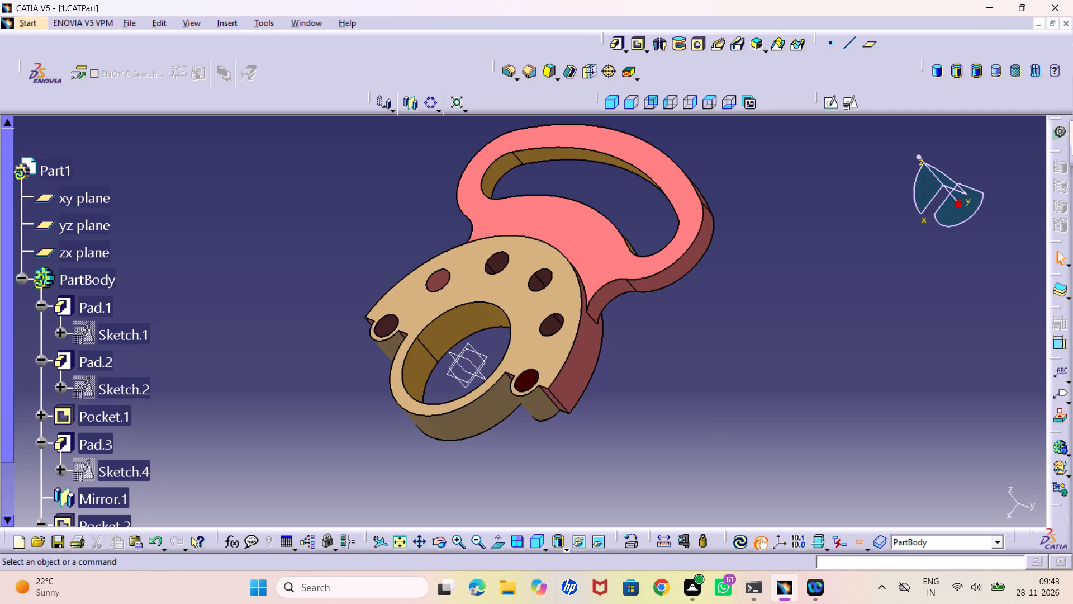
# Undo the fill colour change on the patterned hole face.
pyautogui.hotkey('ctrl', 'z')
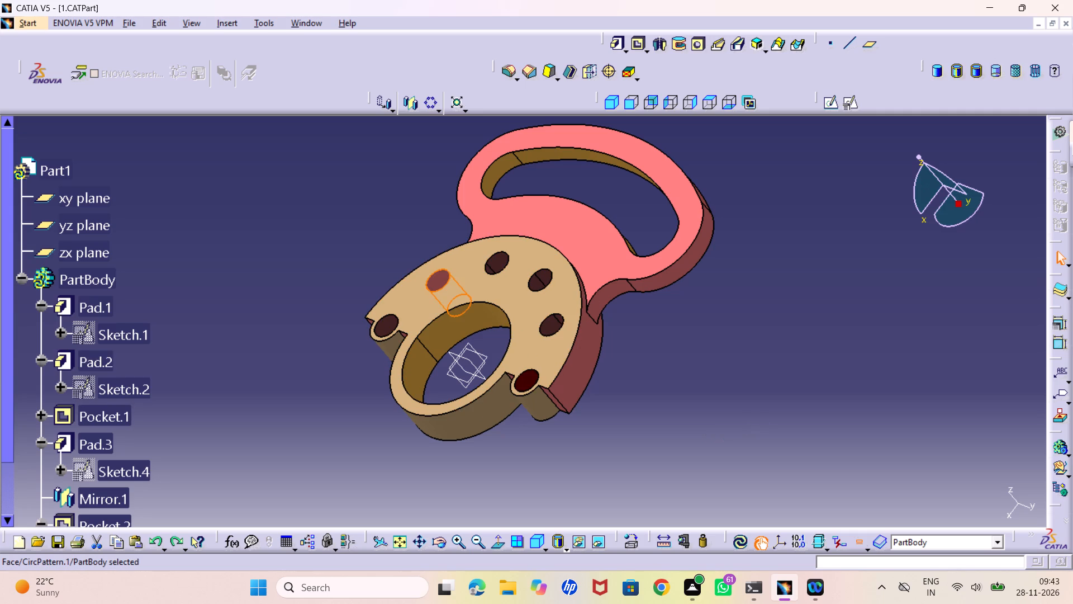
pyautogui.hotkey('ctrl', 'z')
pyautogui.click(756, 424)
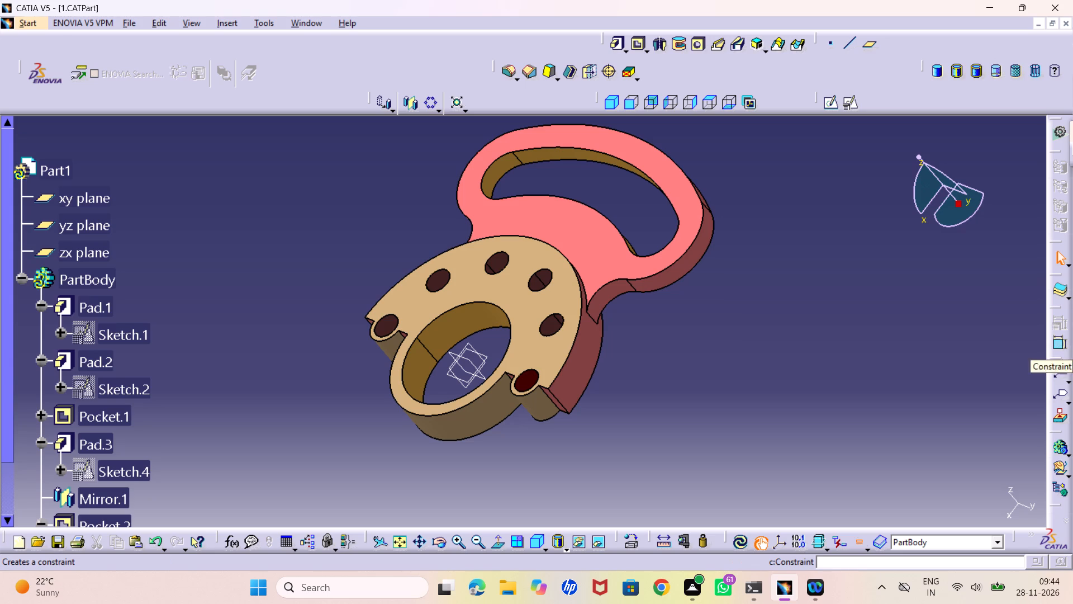
# Set the coloured part to the standard isometric view and save it.
pyautogui.click(611, 104)
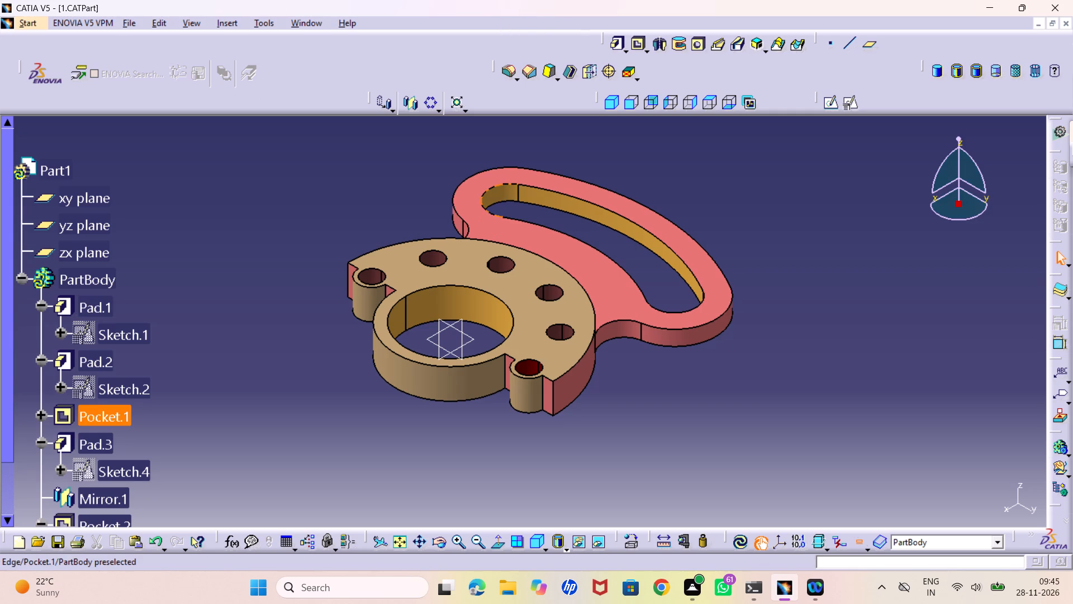
pyautogui.moveTo(633, 449); pyautogui.dragTo(633, 489, button='middle')
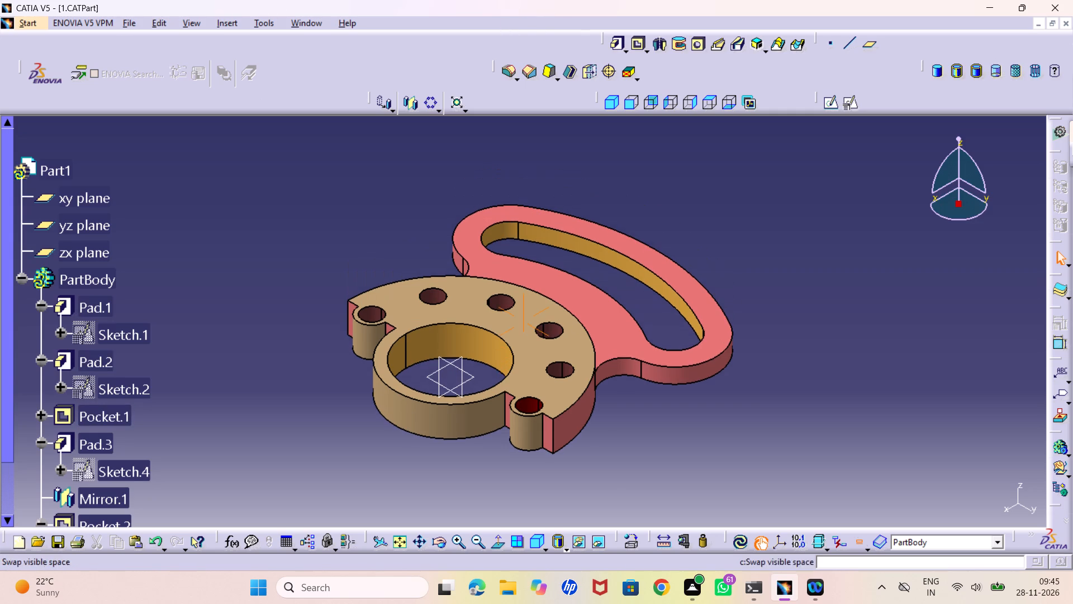
pyautogui.moveTo(633, 489); pyautogui.dragTo(631, 483, button='middle')
pyautogui.rightClick(633, 489)
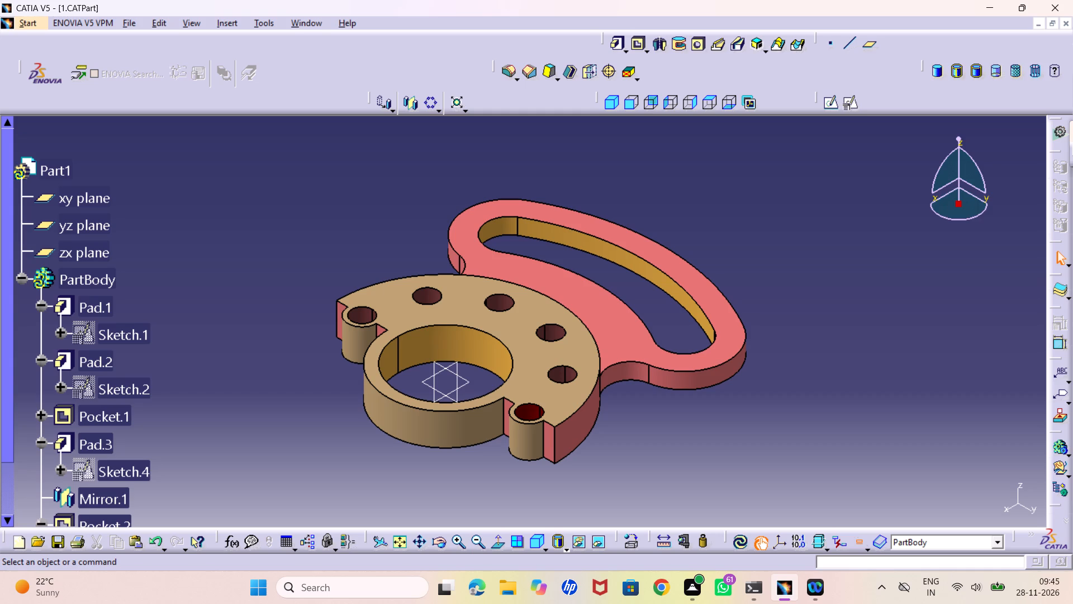
pyautogui.hotkey('ctrl', 's')
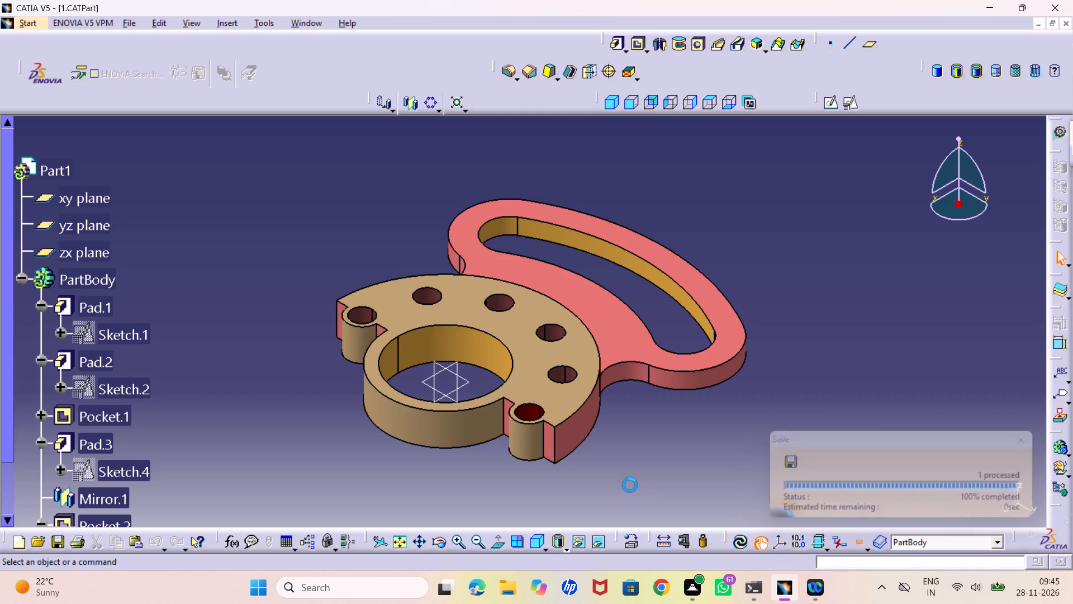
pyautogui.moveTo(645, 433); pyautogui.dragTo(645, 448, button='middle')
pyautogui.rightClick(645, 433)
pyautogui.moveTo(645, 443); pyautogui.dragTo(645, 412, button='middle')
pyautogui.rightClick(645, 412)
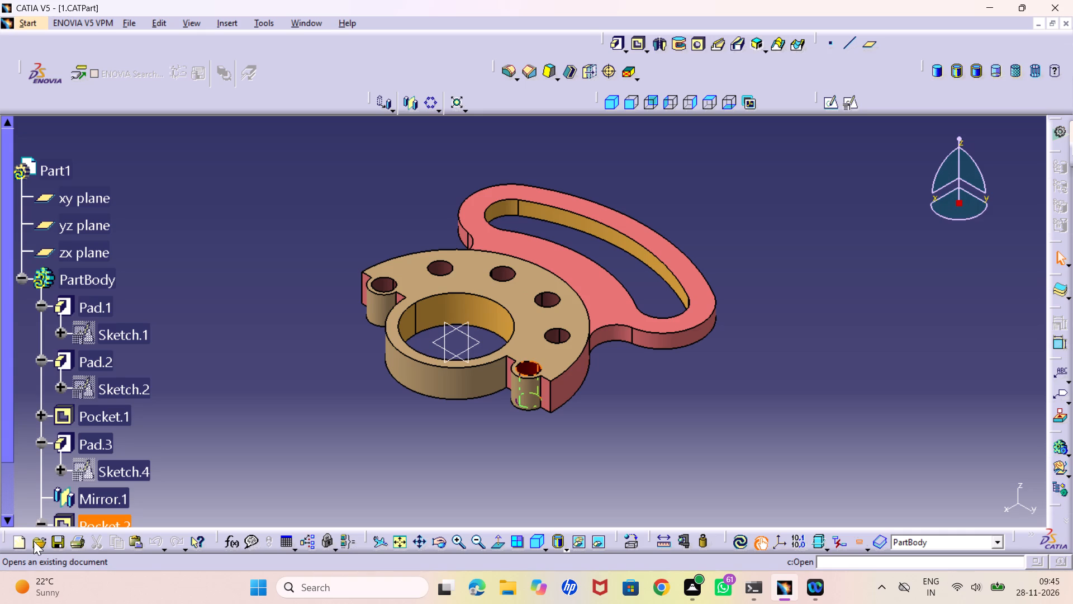
# Open the existing turbojet CATIA part from the catia project folder.
pyautogui.click(34, 541)
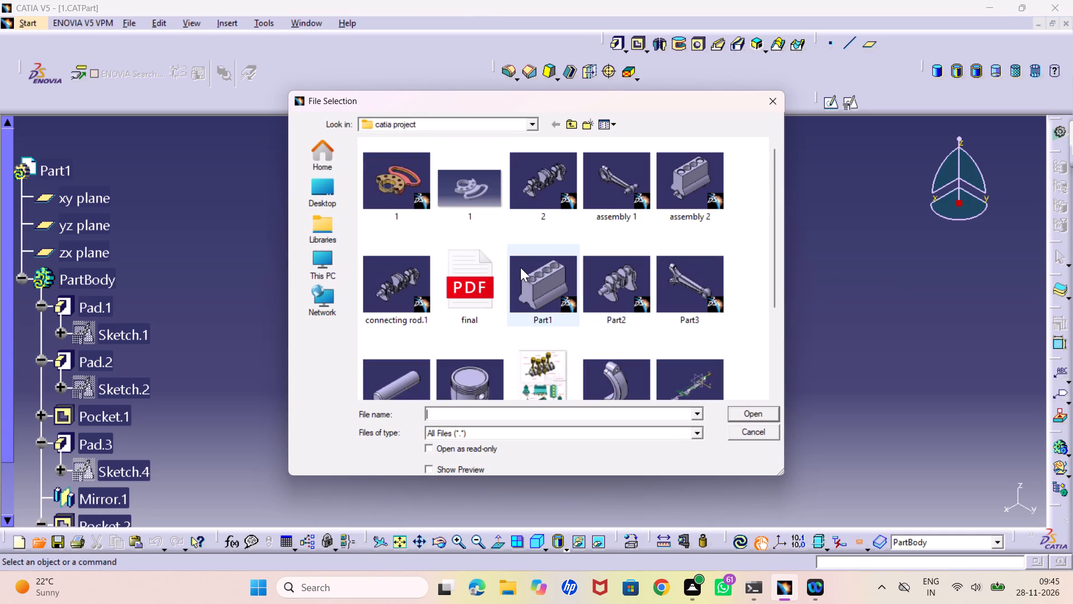
pyautogui.scroll(-1, 539, 328)
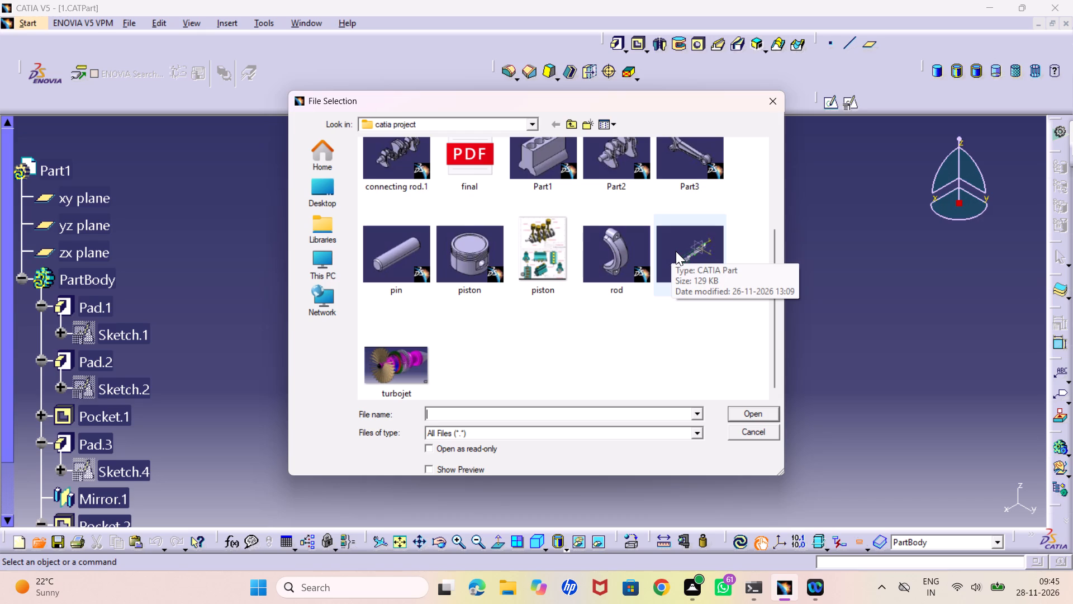
pyautogui.scroll(2, 446, 206)
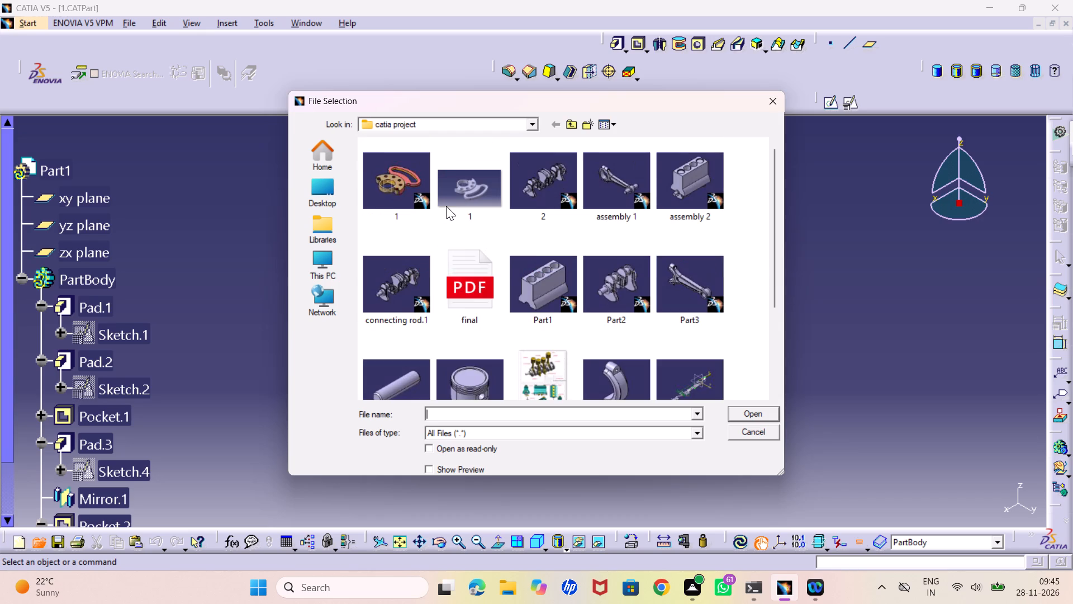
pyautogui.scroll(-1, 446, 206)
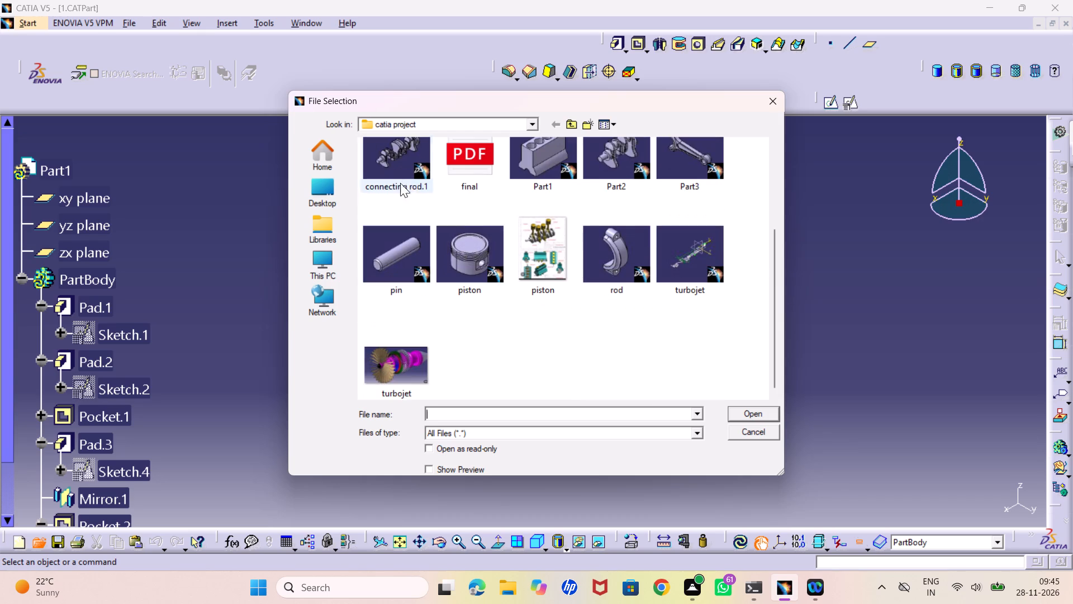
pyautogui.scroll(2, 404, 179)
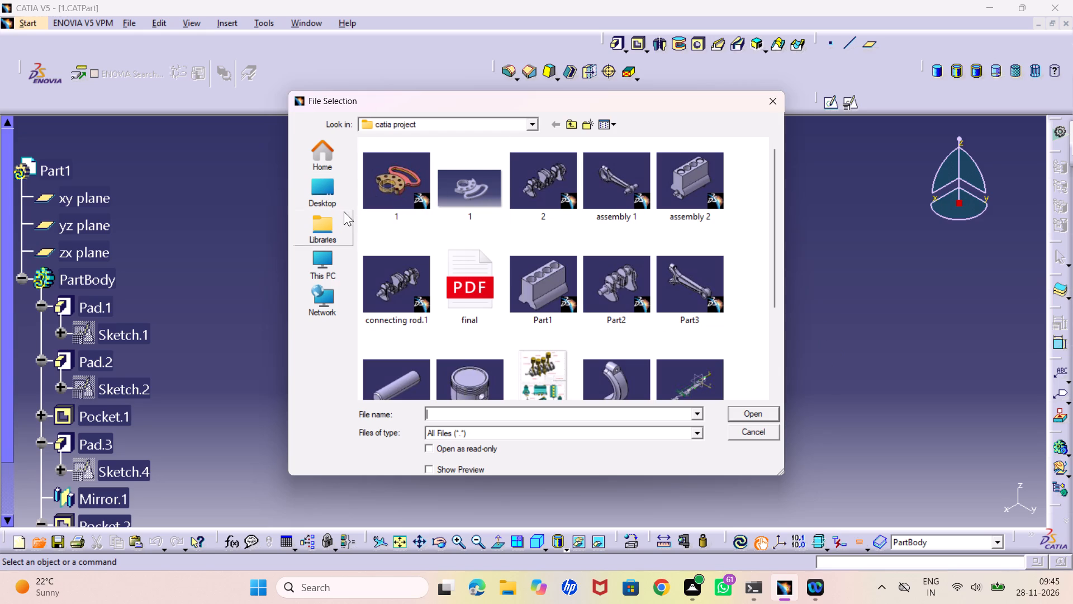
pyautogui.click(697, 376)
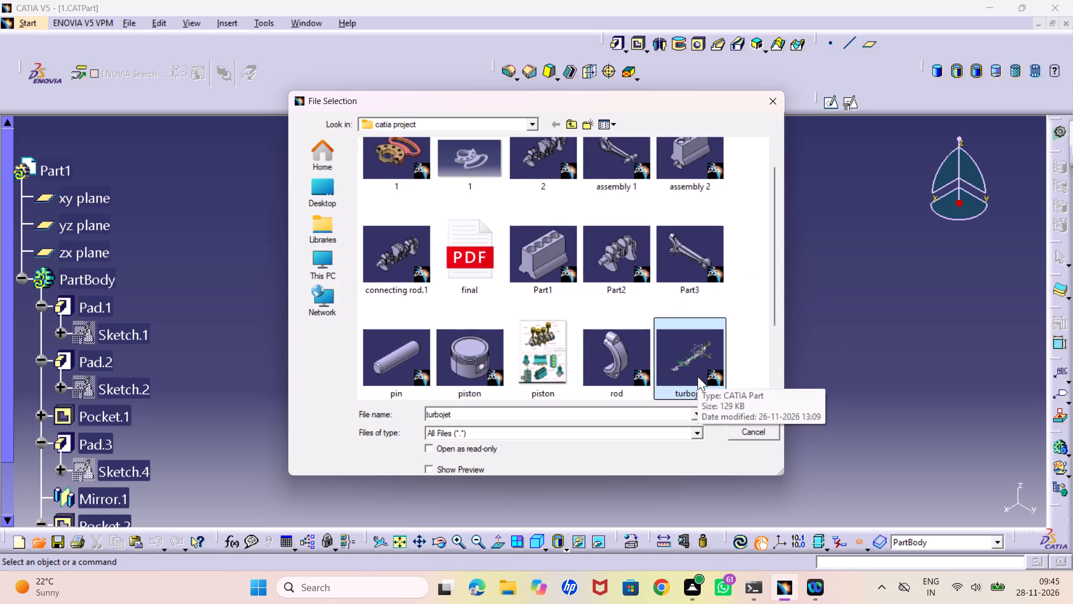
pyautogui.click(745, 413)
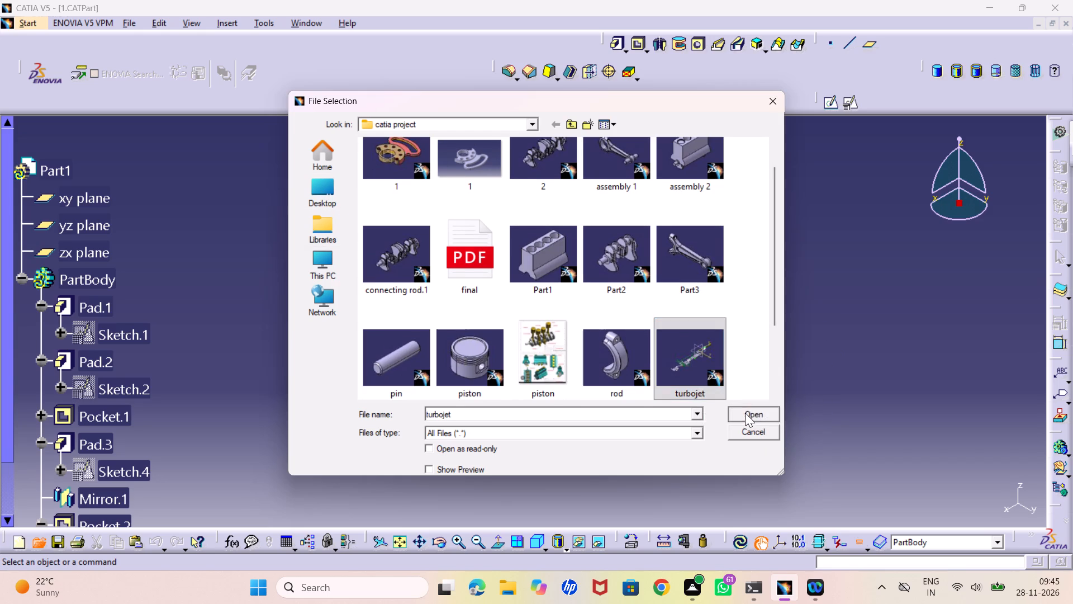
# Examine the turbojet sketch profile along its full length, from the elliptical nose to the open lower end, including its dimensions.
pyautogui.moveTo(648, 318); pyautogui.dragTo(648, 317, button='middle')
pyautogui.rightClick(648, 317)
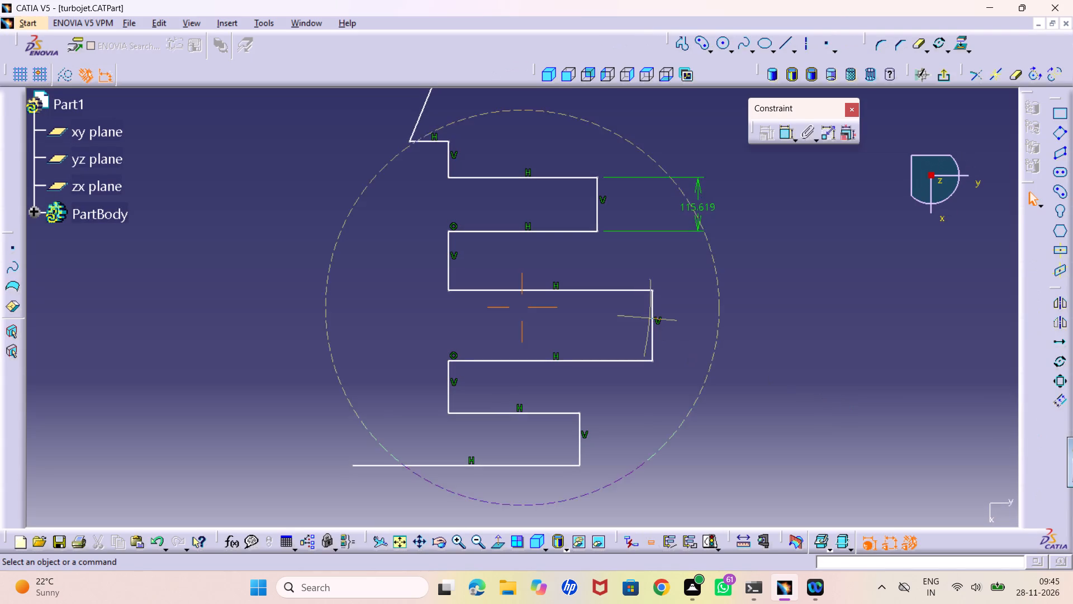
pyautogui.moveTo(648, 317); pyautogui.dragTo(710, 429, button='middle')
pyautogui.moveTo(620, 253); pyautogui.dragTo(631, 290, button='middle')
pyautogui.rightClick(631, 290)
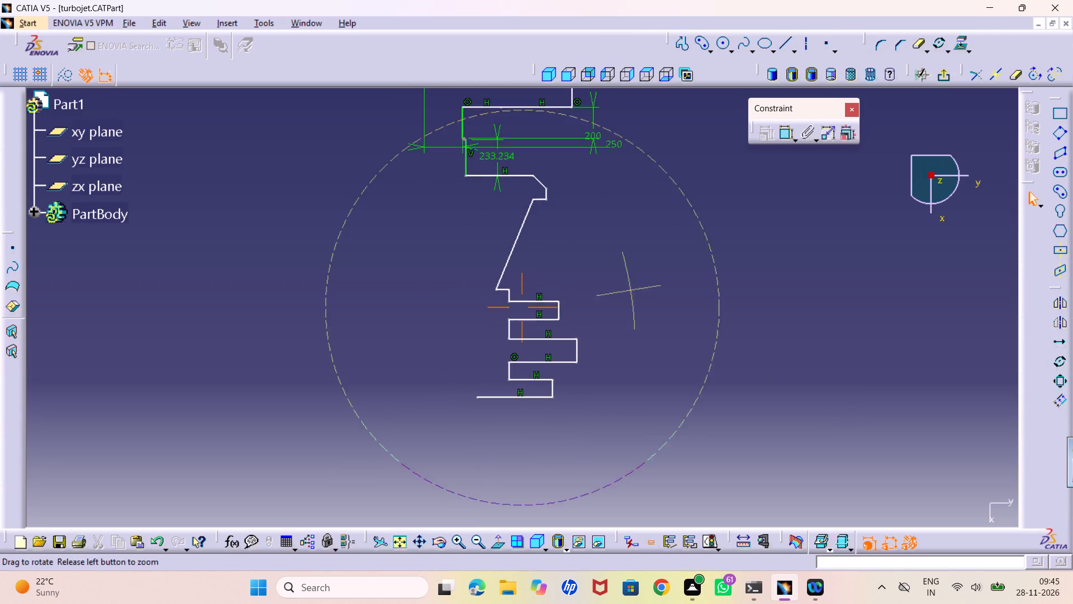
pyautogui.moveTo(631, 290); pyautogui.dragTo(635, 355, button='middle')
pyautogui.moveTo(615, 284); pyautogui.dragTo(634, 487, button='middle')
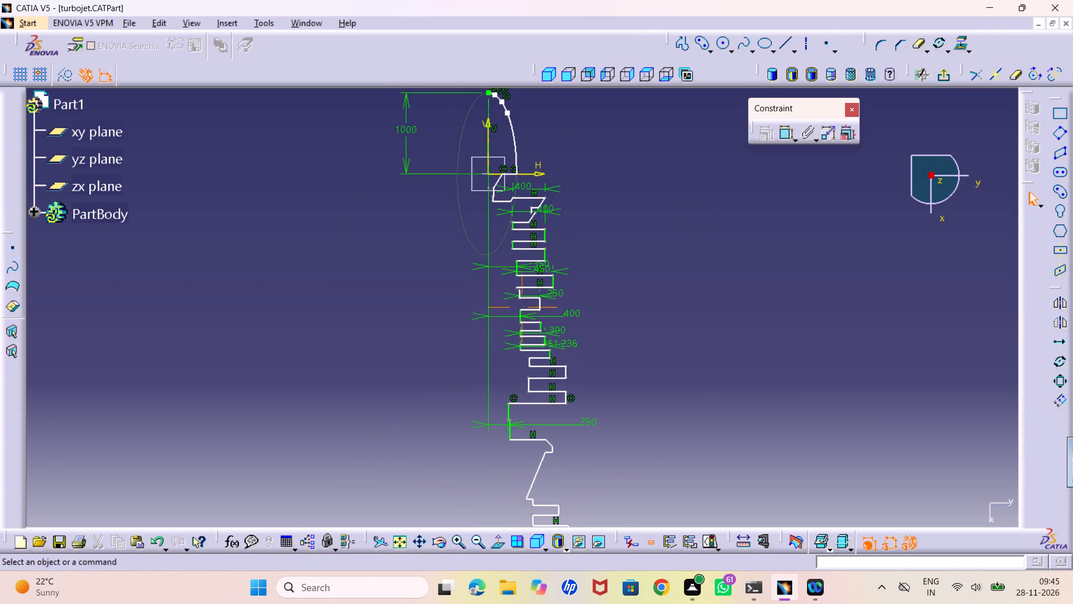
pyautogui.moveTo(634, 487); pyautogui.dragTo(634, 487, button='middle')
pyautogui.moveTo(617, 369); pyautogui.dragTo(617, 384, button='middle')
pyautogui.rightClick(617, 424)
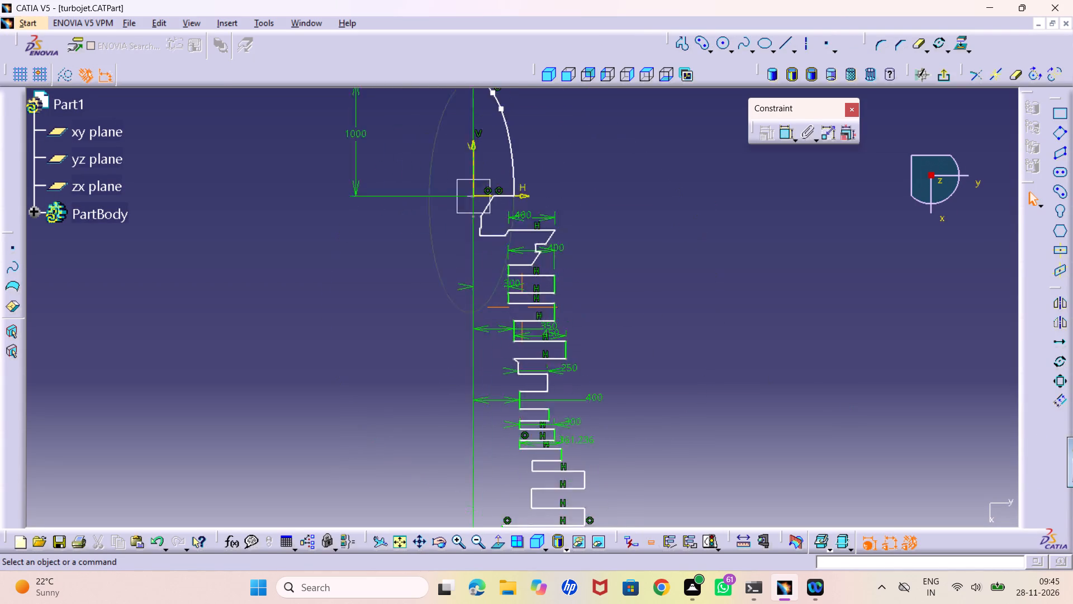
pyautogui.moveTo(617, 384); pyautogui.dragTo(626, 308, button='middle')
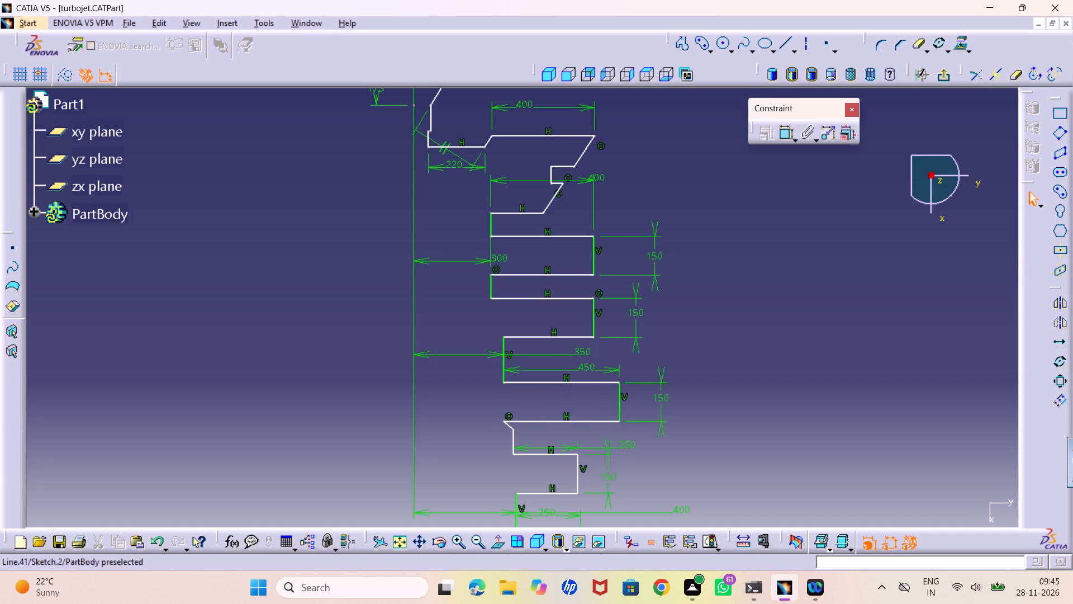
pyautogui.moveTo(704, 395); pyautogui.dragTo(702, 294, button='middle')
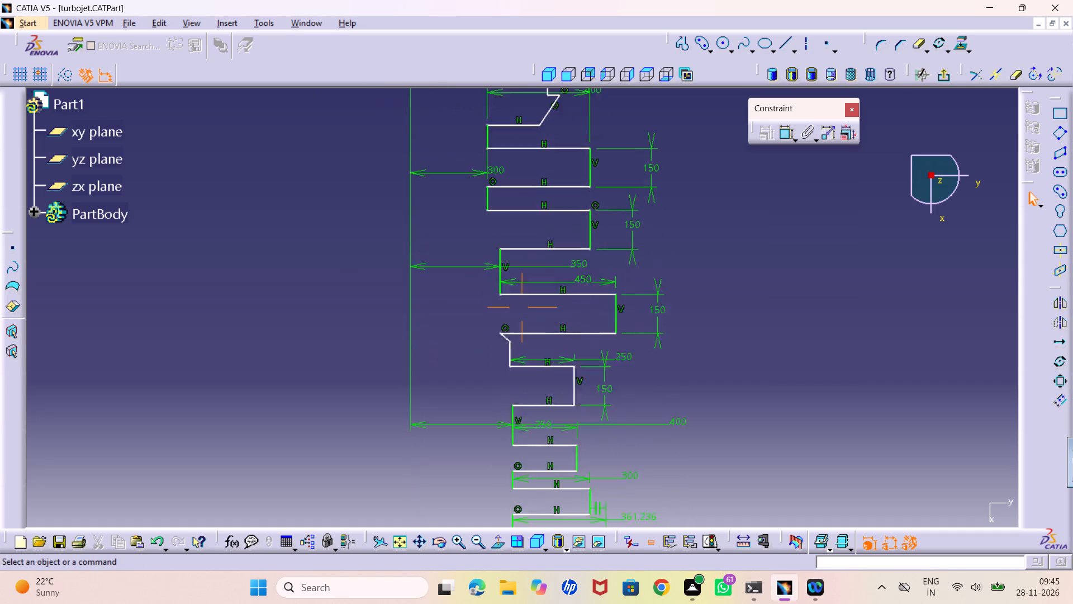
pyautogui.moveTo(702, 294); pyautogui.dragTo(701, 161, button='middle')
pyautogui.rightClick(702, 190)
pyautogui.moveTo(662, 438); pyautogui.dragTo(665, 386, button='middle')
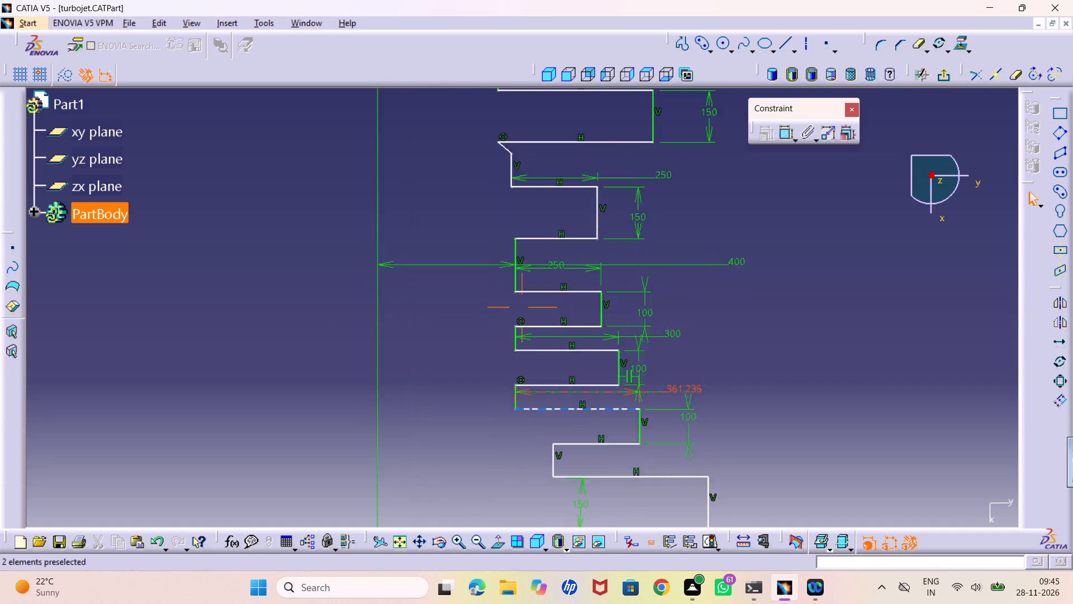
pyautogui.moveTo(665, 386); pyautogui.dragTo(631, 259, button='middle')
pyautogui.moveTo(597, 421); pyautogui.dragTo(592, 292, button='middle')
pyautogui.moveTo(506, 413); pyautogui.dragTo(526, 311, button='middle')
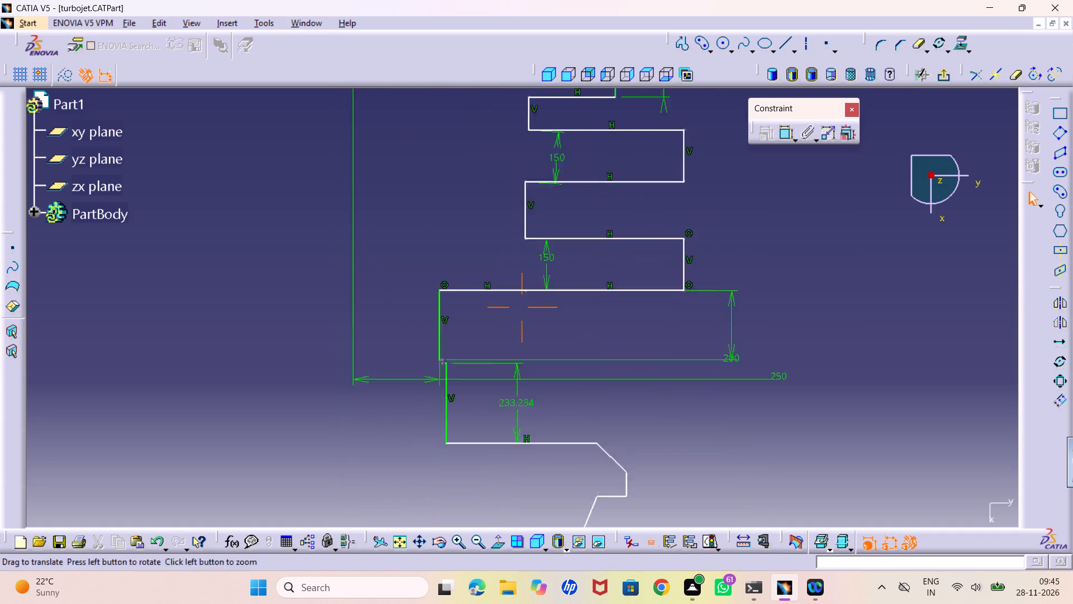
pyautogui.moveTo(526, 311); pyautogui.dragTo(528, 265, button='middle')
pyautogui.moveTo(528, 399); pyautogui.dragTo(530, 310, button='middle')
pyautogui.moveTo(597, 495); pyautogui.dragTo(597, 320, button='middle')
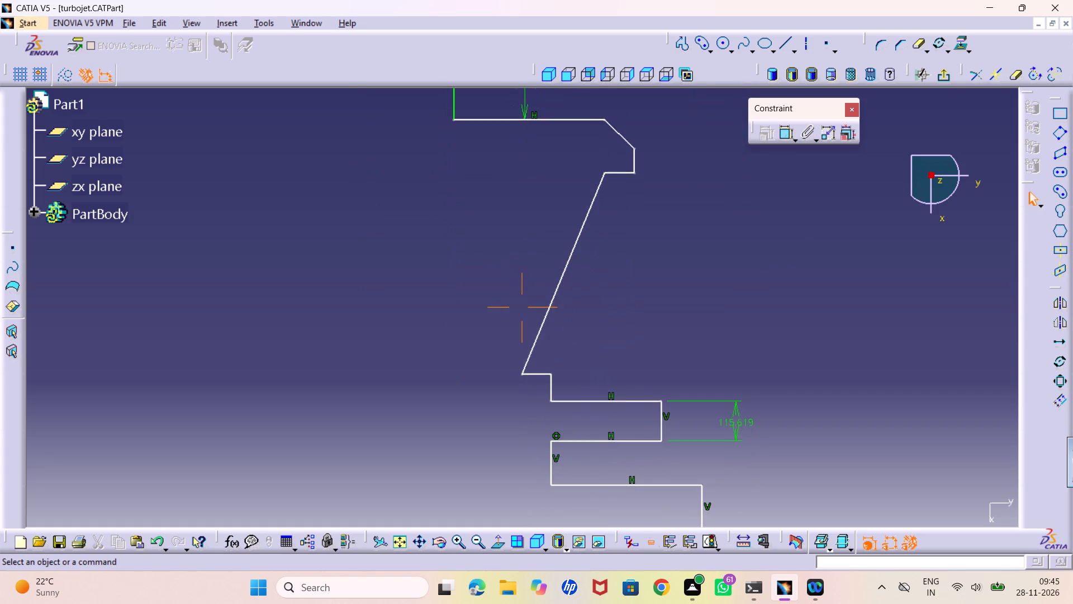
pyautogui.scroll(1, 591, 408)
pyautogui.moveTo(591, 408); pyautogui.dragTo(525, 298, button='middle')
pyautogui.moveTo(557, 433); pyautogui.dragTo(566, 304, button='middle')
pyautogui.moveTo(485, 418); pyautogui.dragTo(488, 391, button='middle')
pyautogui.scroll(1, 490, 319)
pyautogui.moveTo(490, 319); pyautogui.dragTo(544, 532, button='middle')
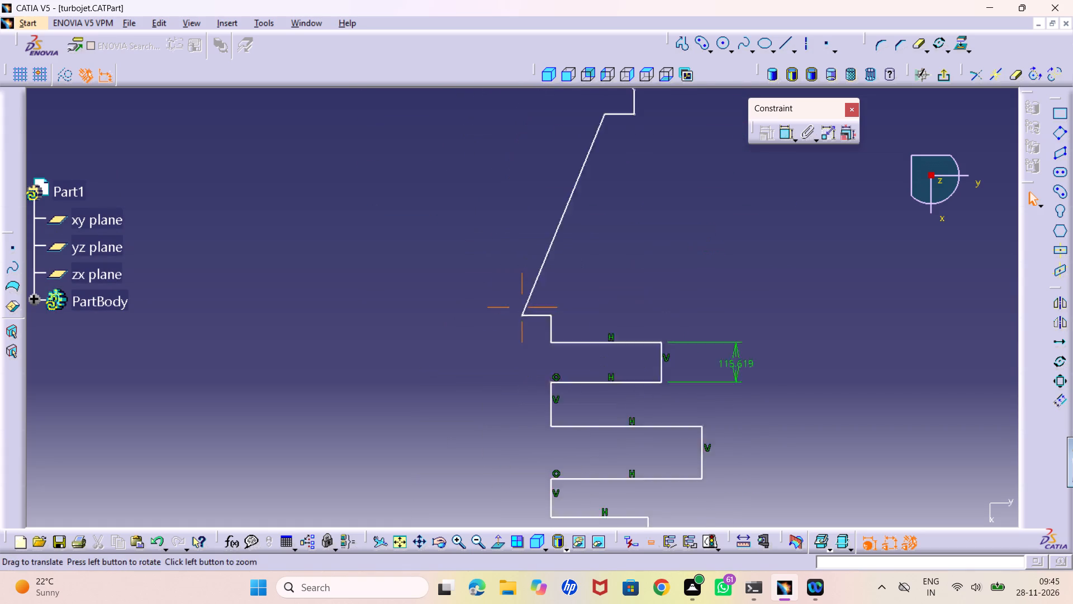
pyautogui.moveTo(544, 532); pyautogui.dragTo(542, 578, button='middle')
pyautogui.moveTo(593, 364); pyautogui.dragTo(611, 473, button='middle')
pyautogui.rightClick(593, 364)
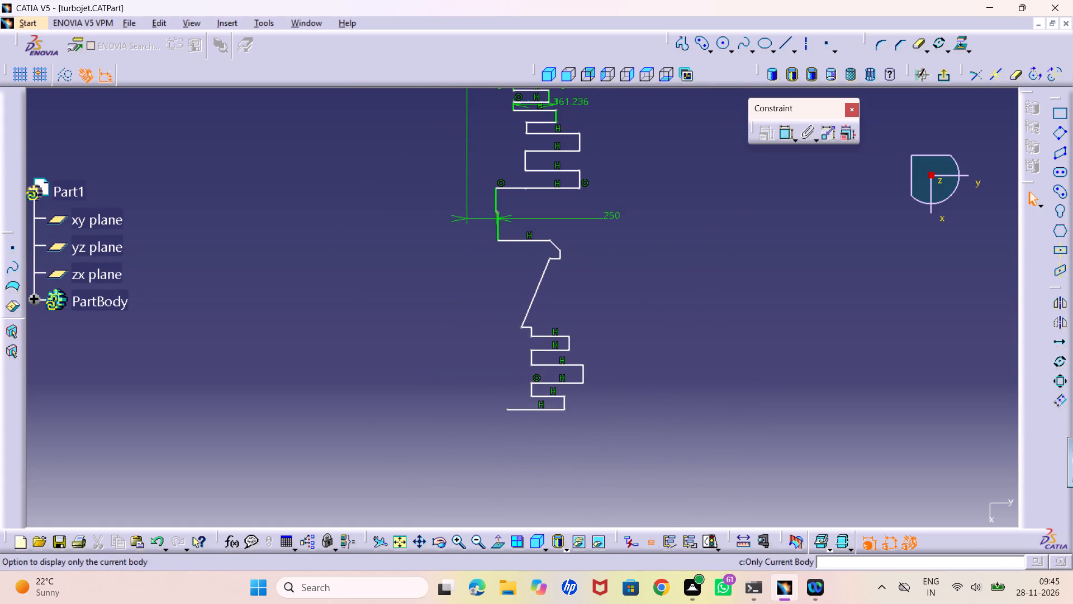
pyautogui.moveTo(683, 321); pyautogui.dragTo(692, 376, button='middle')
pyautogui.rightClick(683, 321)
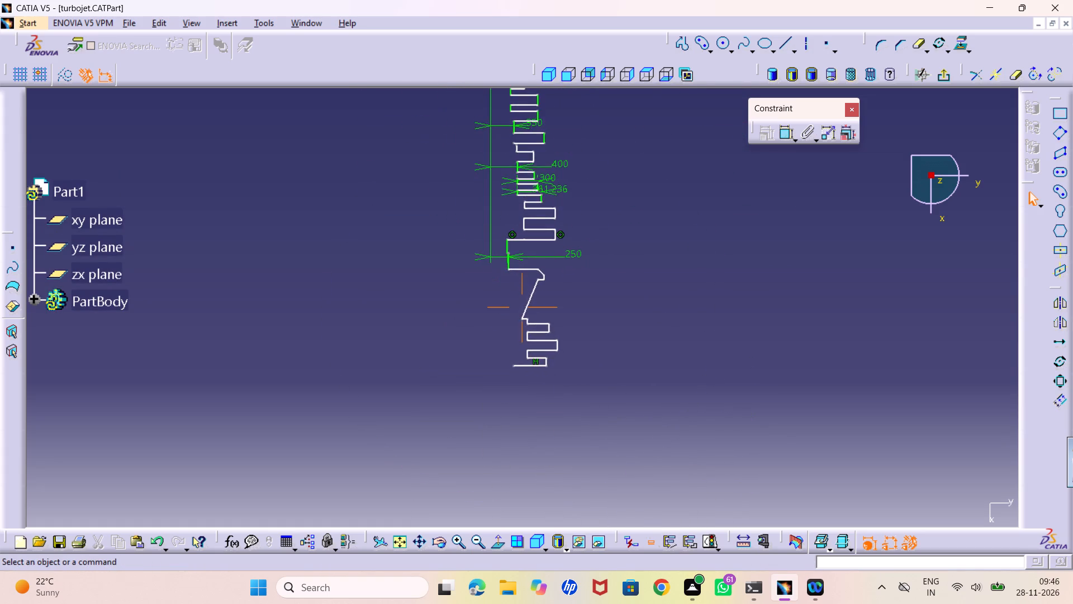
pyautogui.moveTo(640, 315); pyautogui.dragTo(721, 413, button='middle')
pyautogui.scroll(1, 721, 413)
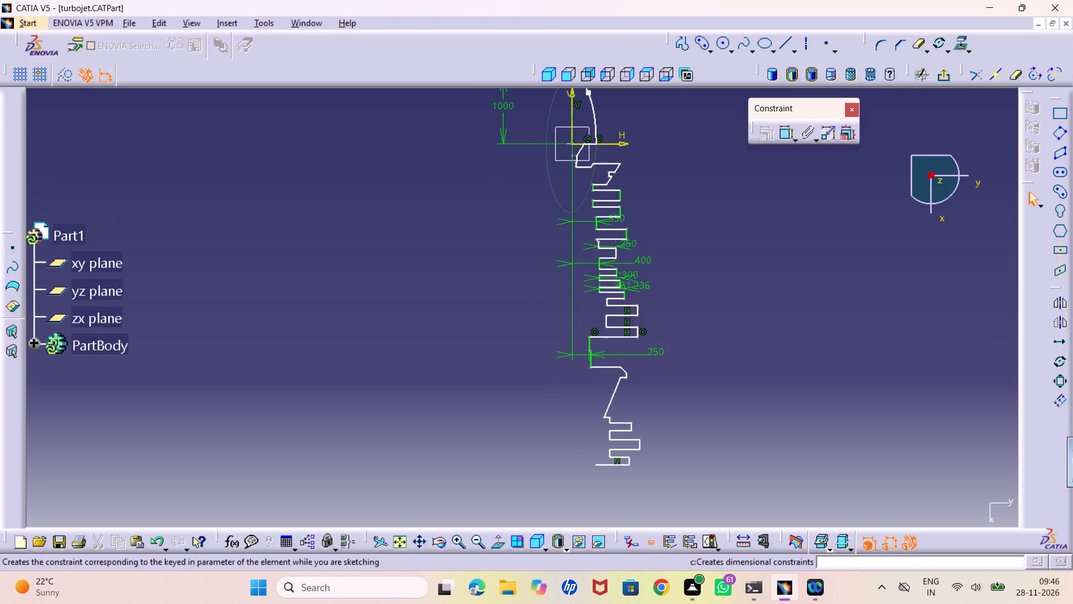
pyautogui.middleClick(512, 232)
pyautogui.rightClick(512, 232)
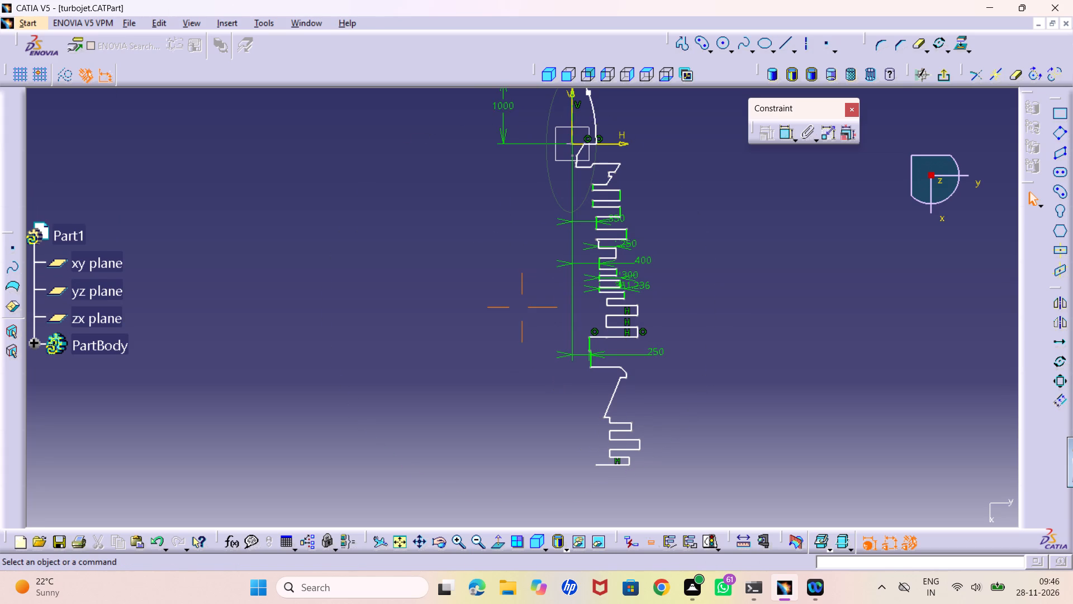
pyautogui.moveTo(519, 215); pyautogui.dragTo(492, 290, button='middle')
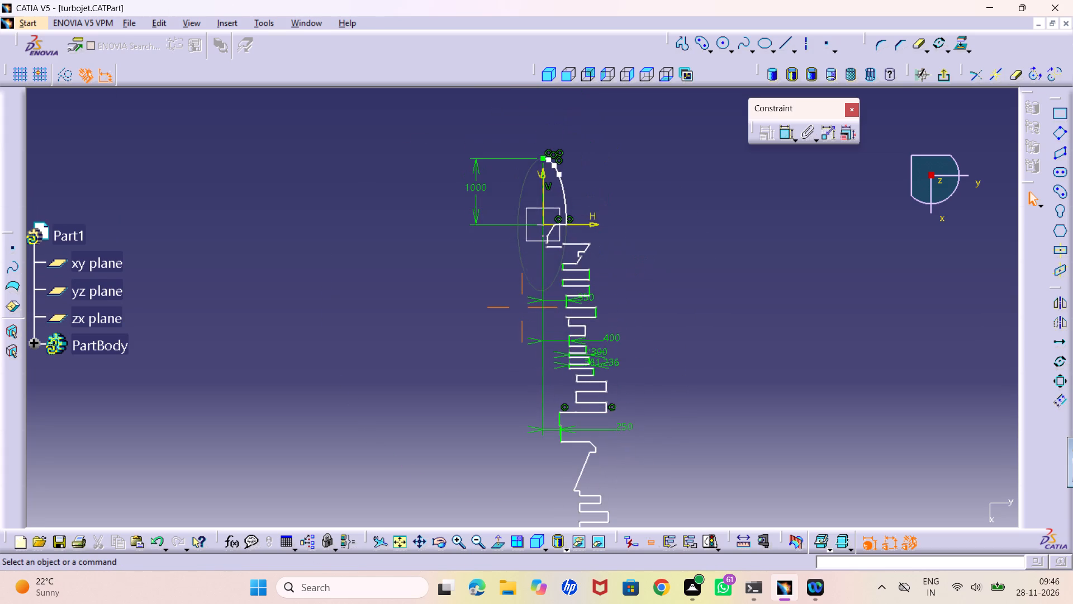
pyautogui.moveTo(492, 290); pyautogui.dragTo(468, 234, button='middle')
pyautogui.rightClick(492, 290)
pyautogui.moveTo(527, 276); pyautogui.dragTo(479, 79, button='middle')
pyautogui.moveTo(492, 445); pyautogui.dragTo(524, 280, button='middle')
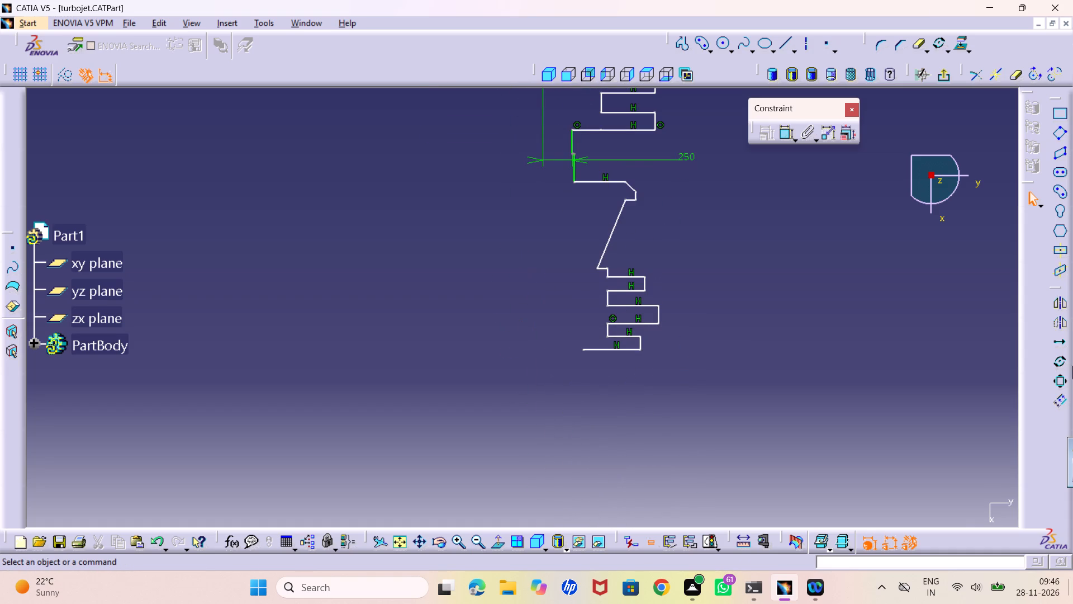
# Draw a vertical sketch axis from the origin down past the profile's open end, to about V -5426 mm.
pyautogui.click(782, 128)
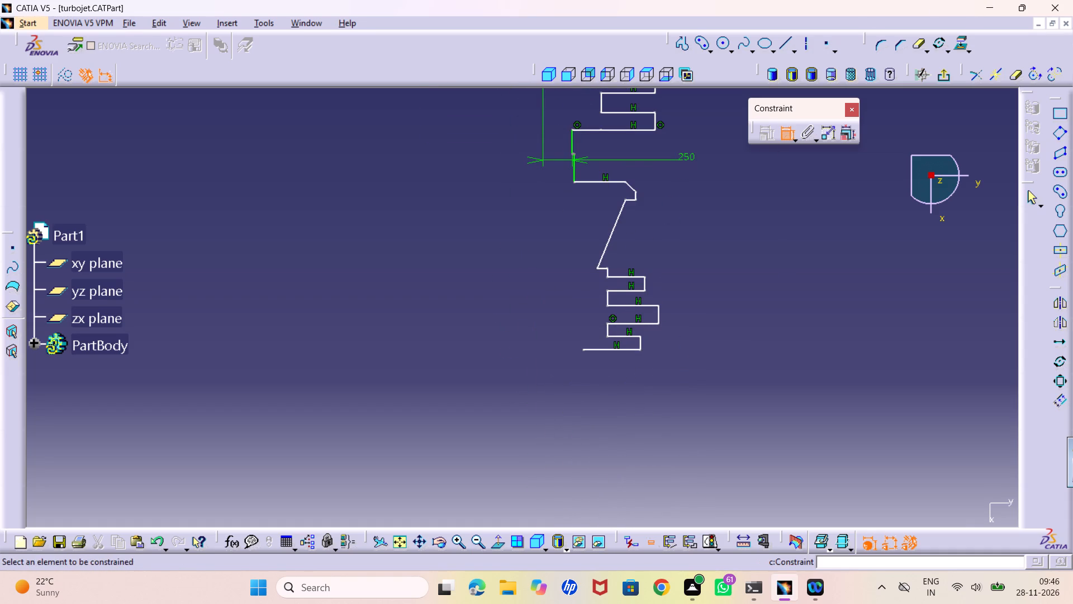
pyautogui.moveTo(515, 309); pyautogui.dragTo(528, 386, button='middle')
pyautogui.rightClick(515, 309)
pyautogui.moveTo(488, 305); pyautogui.dragTo(529, 408, button='middle')
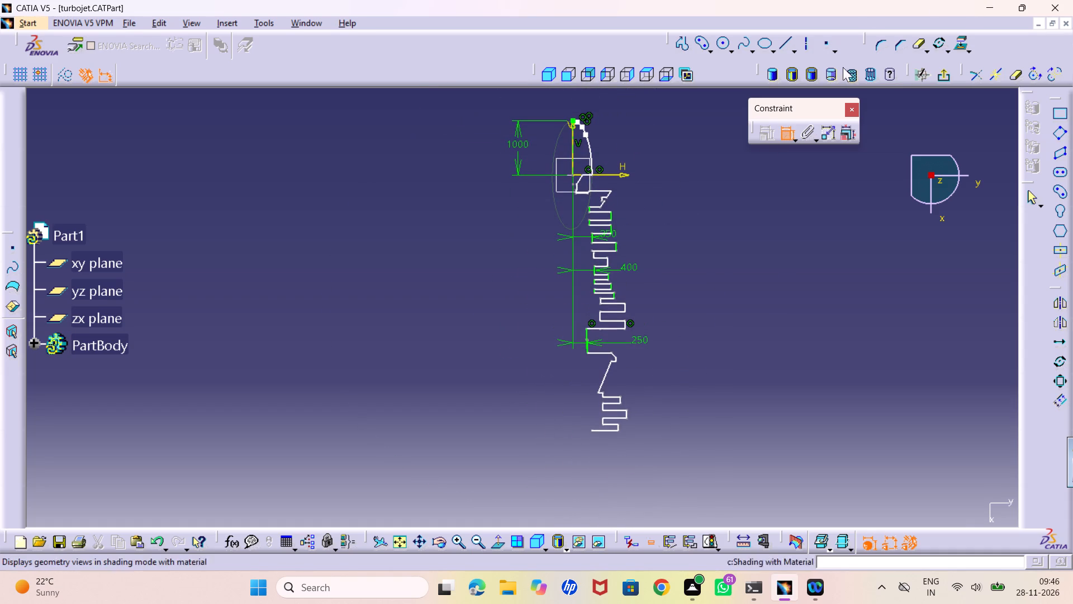
pyautogui.click(800, 44)
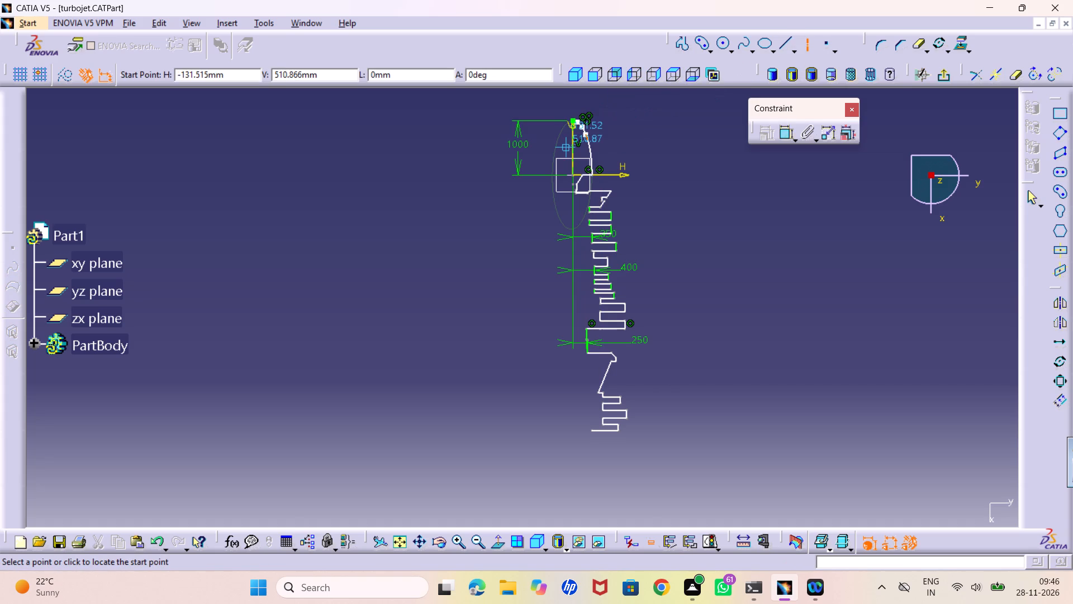
pyautogui.moveTo(564, 147); pyautogui.dragTo(565, 89, button='middle')
pyautogui.rightClick(564, 147)
pyautogui.moveTo(576, 135); pyautogui.dragTo(493, 327, button='middle')
pyautogui.rightClick(504, 397)
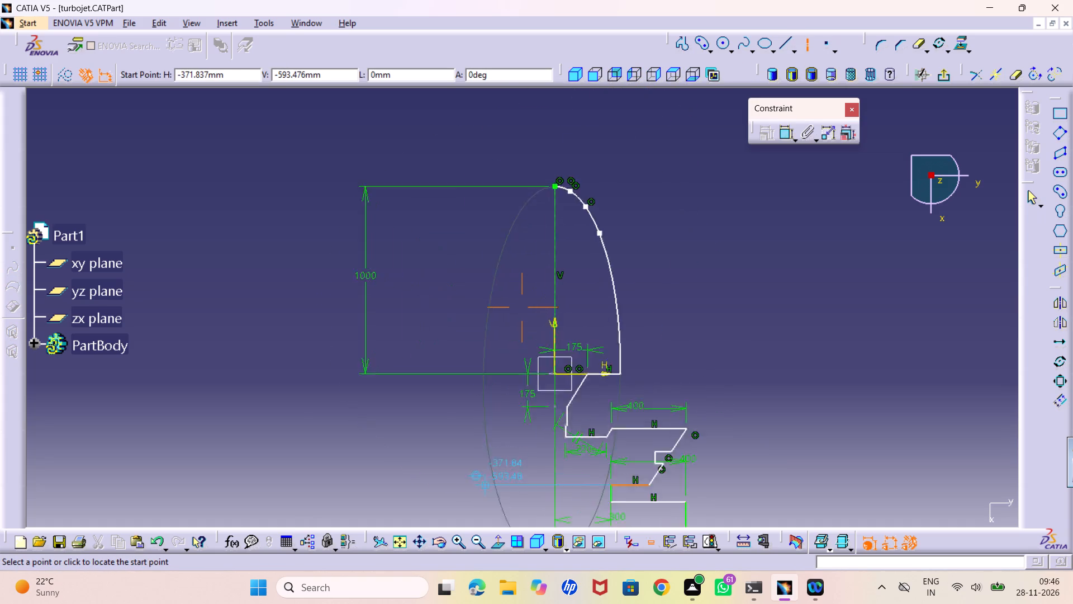
pyautogui.moveTo(493, 327); pyautogui.dragTo(491, 282, button='middle')
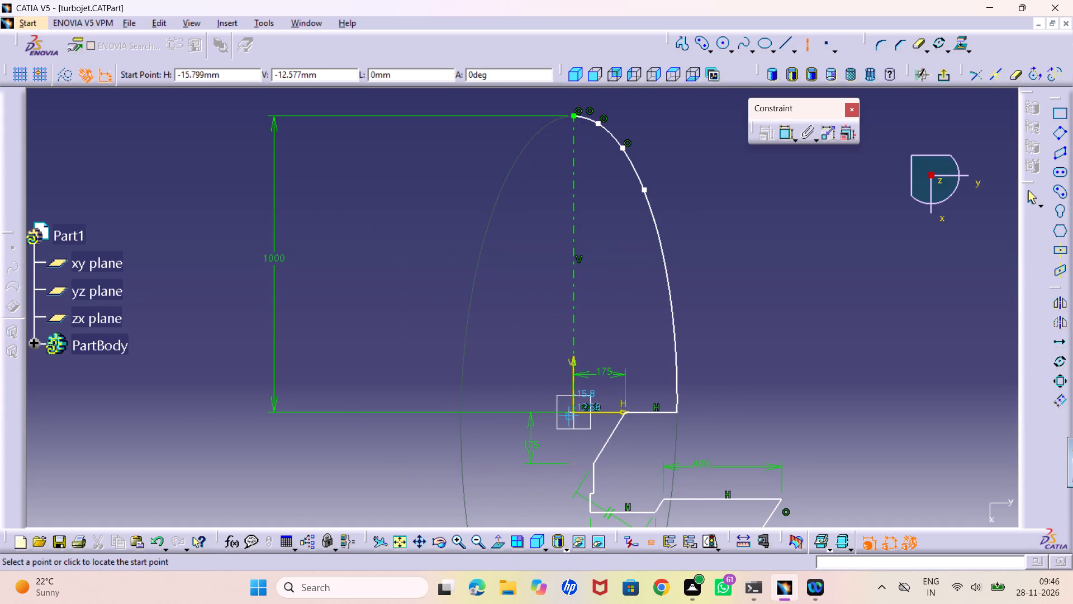
pyautogui.click(576, 409)
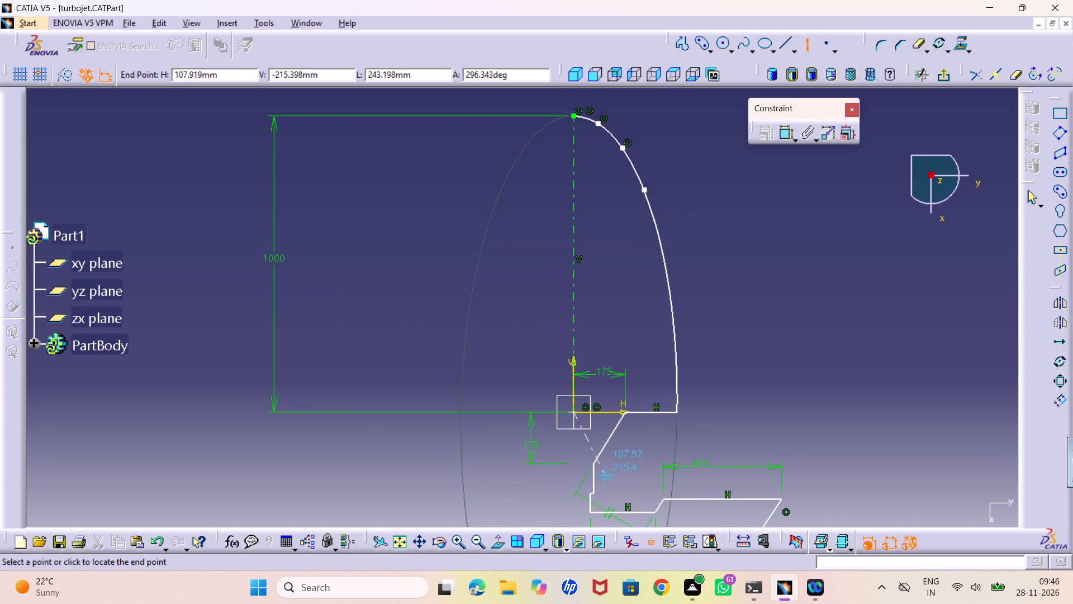
pyautogui.moveTo(605, 483); pyautogui.dragTo(601, 432, button='middle')
pyautogui.rightClick(614, 251)
pyautogui.moveTo(585, 472); pyautogui.dragTo(628, 238, button='middle')
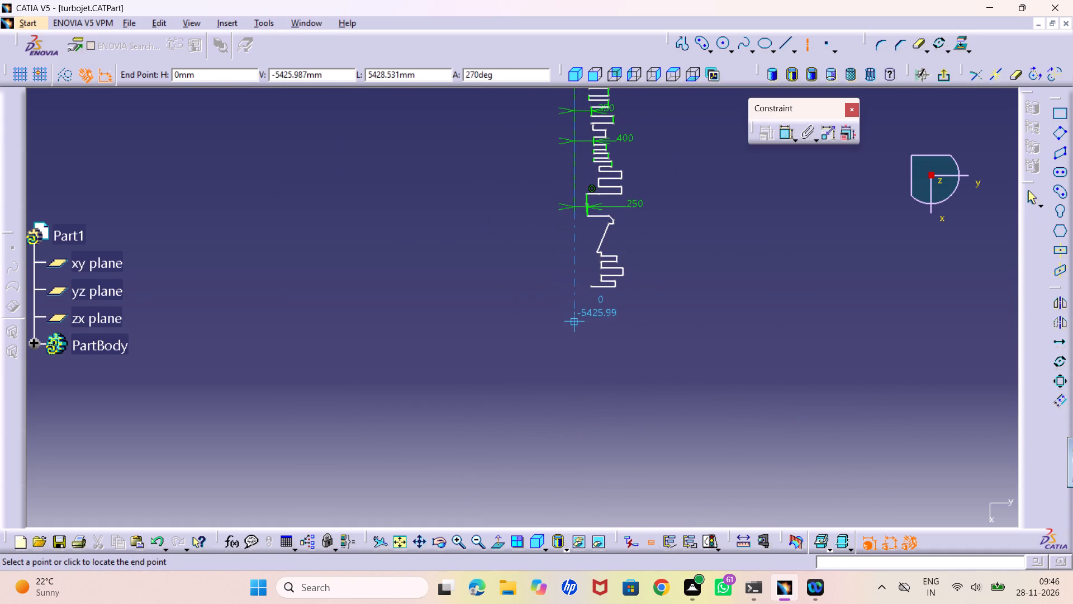
pyautogui.click(575, 322)
pyautogui.click(819, 252)
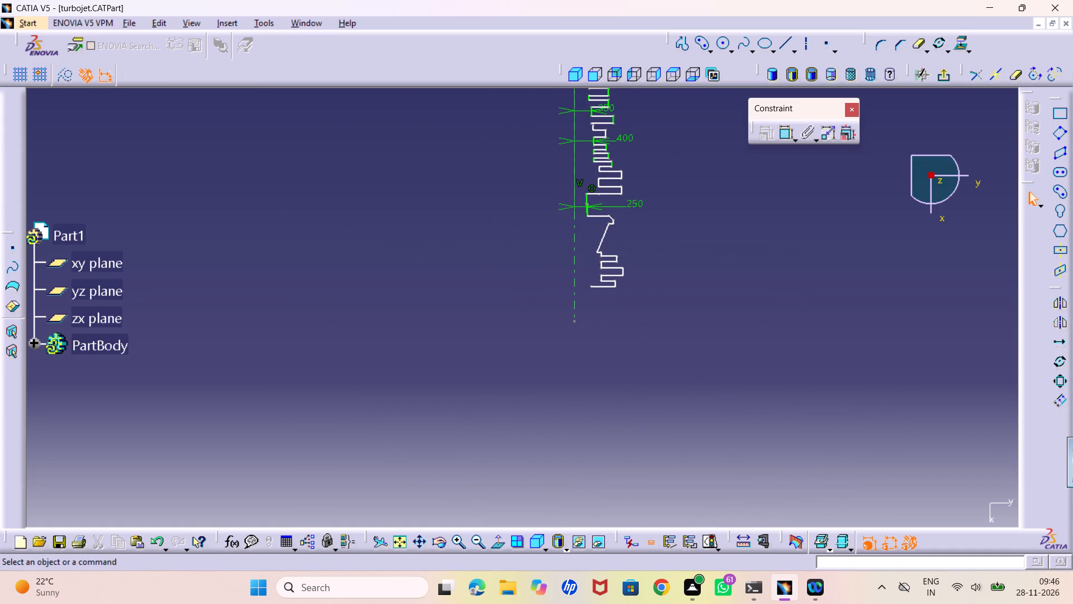
# Constrain the free endpoint of the profile's lowest horizontal line to be coincident with the vertical axis.
pyautogui.moveTo(576, 367); pyautogui.dragTo(564, 268, button='middle')
pyautogui.rightClick(576, 367)
pyautogui.moveTo(731, 310); pyautogui.dragTo(652, 329, button='middle')
pyautogui.rightClick(657, 372)
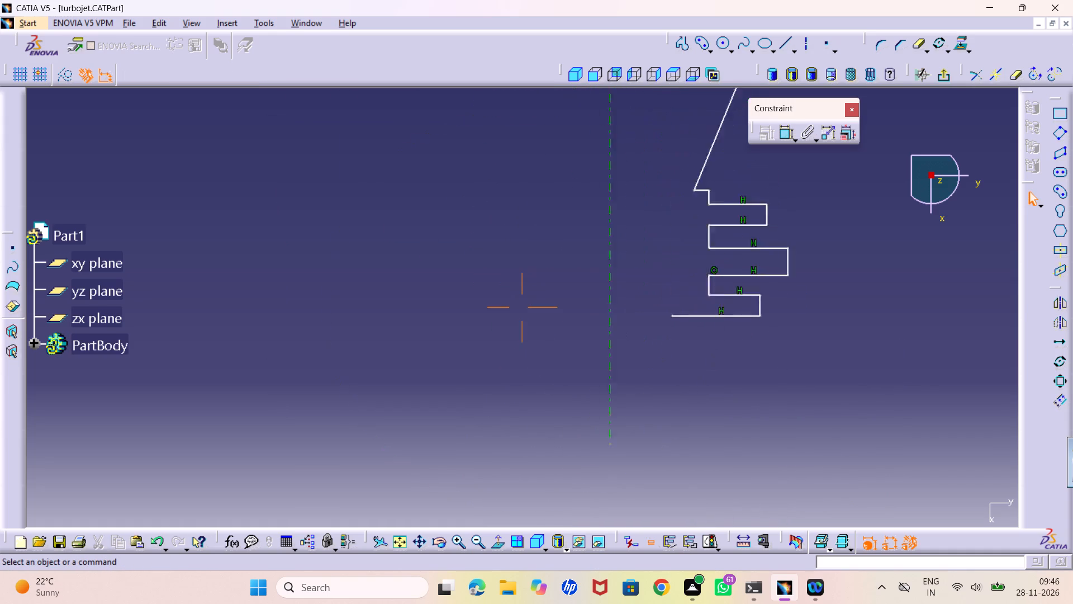
pyautogui.moveTo(652, 329); pyautogui.dragTo(652, 324, button='middle')
pyautogui.click(782, 134)
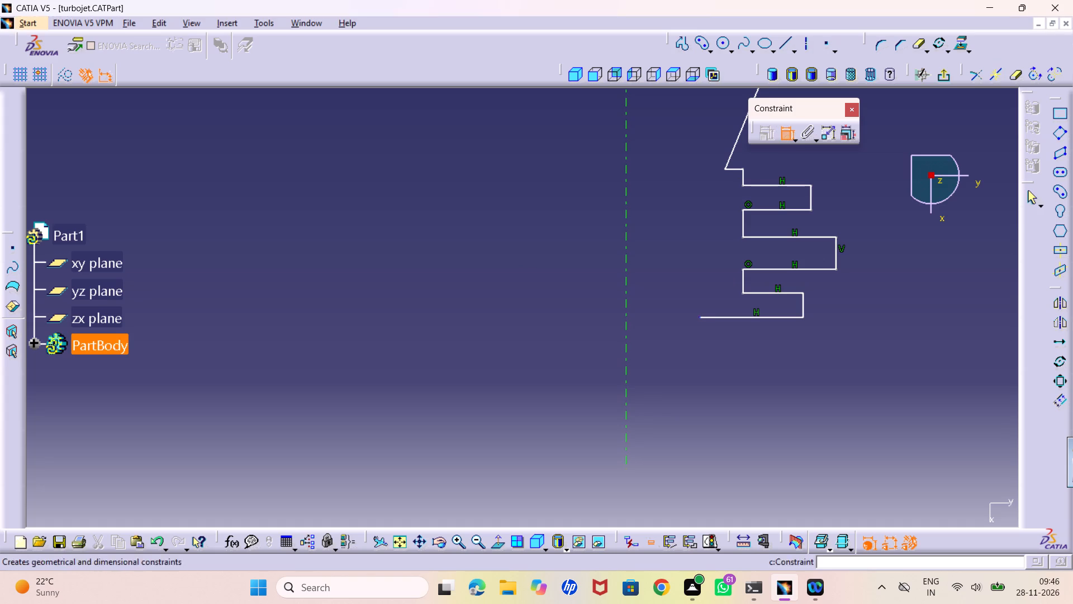
pyautogui.click(699, 319)
pyautogui.click(626, 317)
pyautogui.rightClick(595, 334)
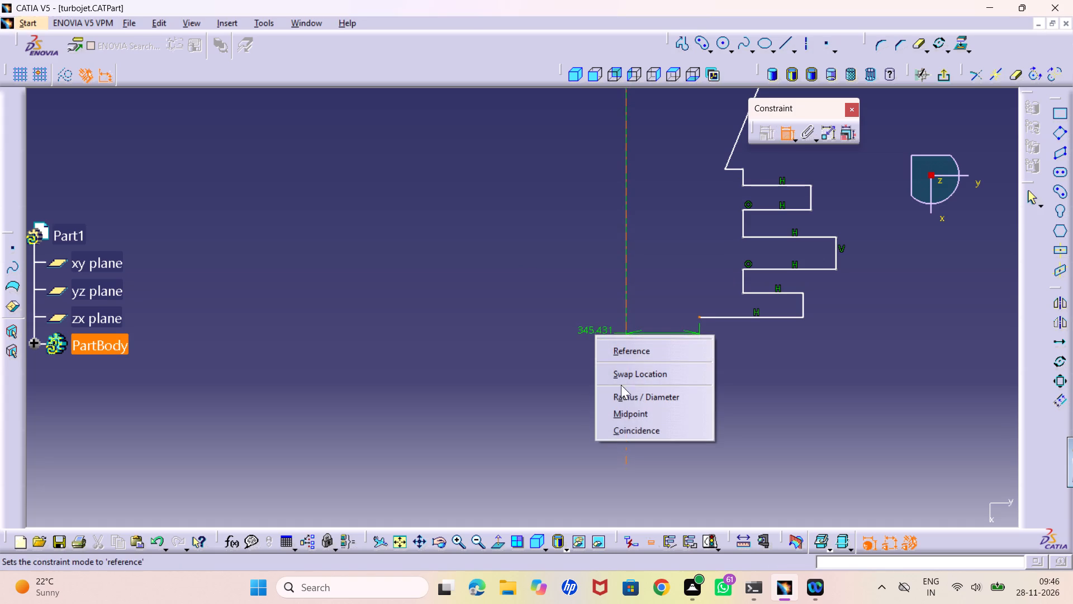
pyautogui.click(616, 432)
# Exit the sketch and revolve the profile into a Shaft with a first angle of 360 deg about the sketch axis.
pyautogui.moveTo(701, 225); pyautogui.dragTo(709, 319, button='middle')
pyautogui.rightClick(701, 225)
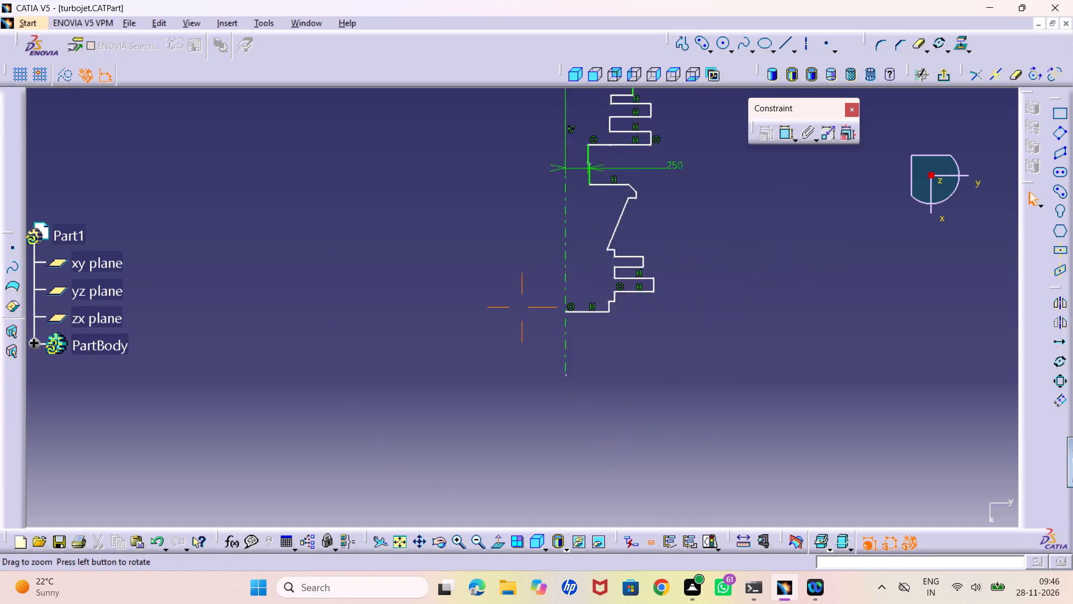
pyautogui.moveTo(709, 319); pyautogui.dragTo(714, 369, button='middle')
pyautogui.moveTo(681, 282); pyautogui.dragTo(700, 400, button='middle')
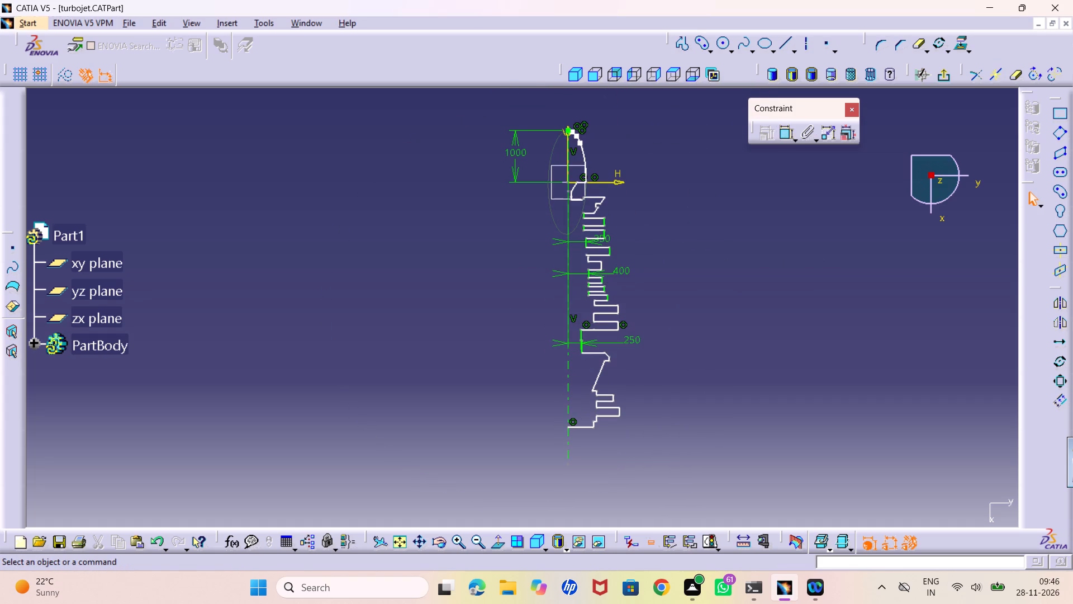
pyautogui.click(946, 73)
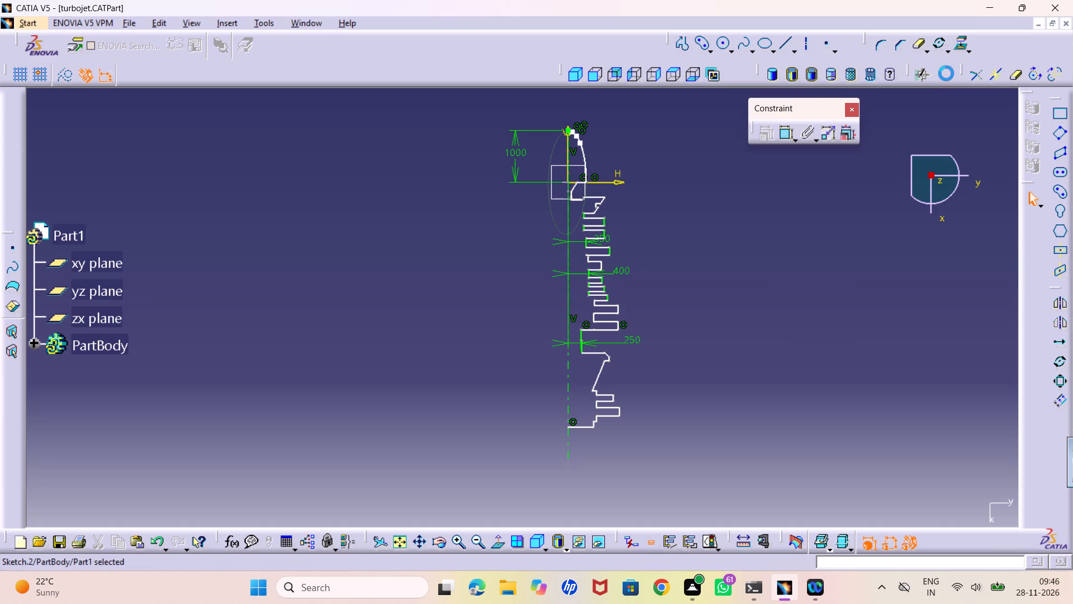
pyautogui.click(658, 46)
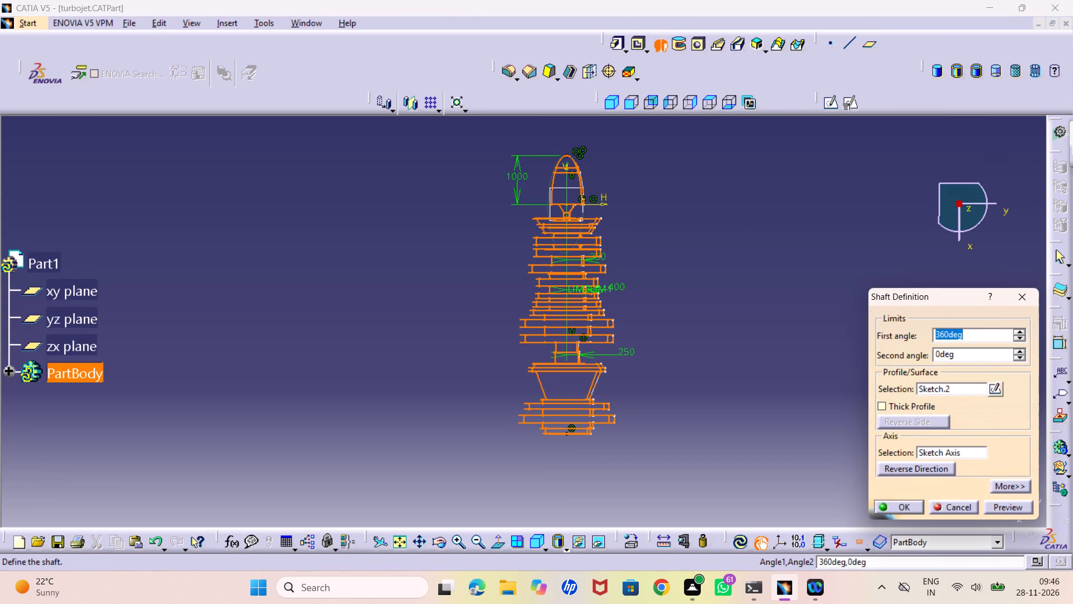
pyautogui.click(913, 506)
pyautogui.click(656, 423)
# Examine the revolved turbojet body from several angles, including the nose cone and the stepped discs.
pyautogui.moveTo(506, 386); pyautogui.dragTo(530, 438, button='middle')
pyautogui.moveTo(514, 398); pyautogui.dragTo(530, 438, button='right')
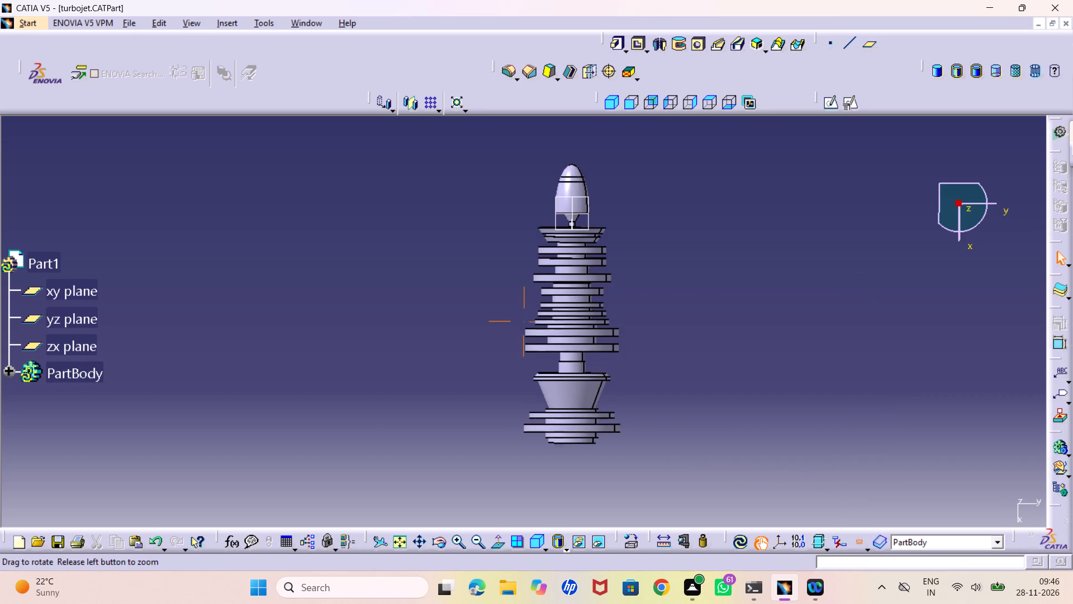
pyautogui.moveTo(530, 438); pyautogui.dragTo(749, 307, button='right')
pyautogui.moveTo(530, 438); pyautogui.dragTo(758, 292, button='middle')
pyautogui.moveTo(437, 267); pyautogui.dragTo(395, 299, button='middle')
pyautogui.moveTo(417, 280); pyautogui.dragTo(395, 299, button='right')
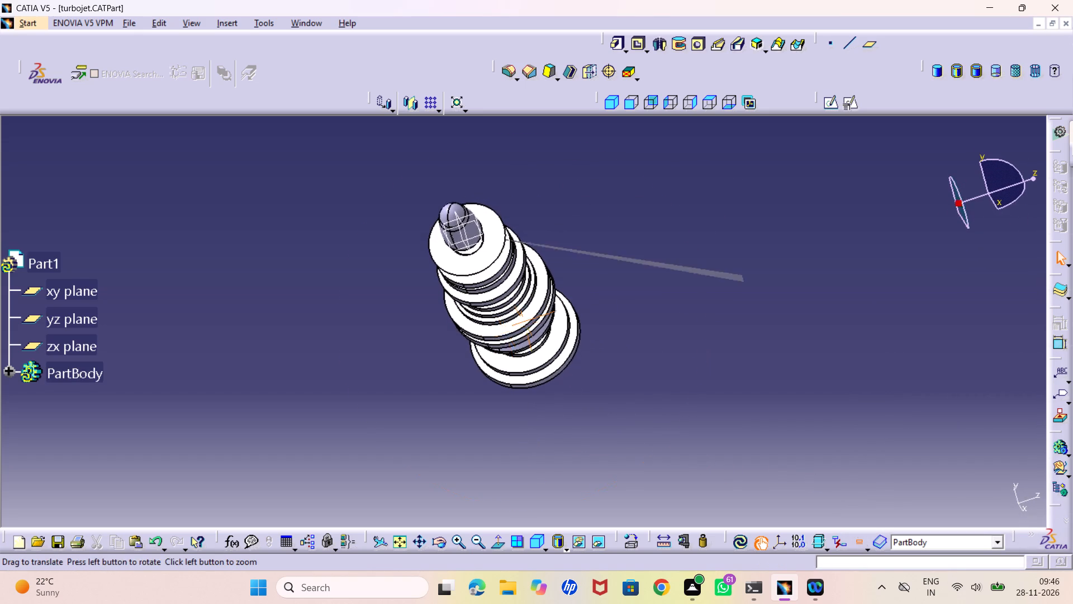
pyautogui.moveTo(395, 299); pyautogui.dragTo(283, 428, button='middle')
pyautogui.moveTo(395, 299); pyautogui.dragTo(283, 428, button='right')
pyautogui.moveTo(430, 408); pyautogui.dragTo(541, 365, button='middle')
pyautogui.moveTo(431, 408); pyautogui.dragTo(541, 365, button='right')
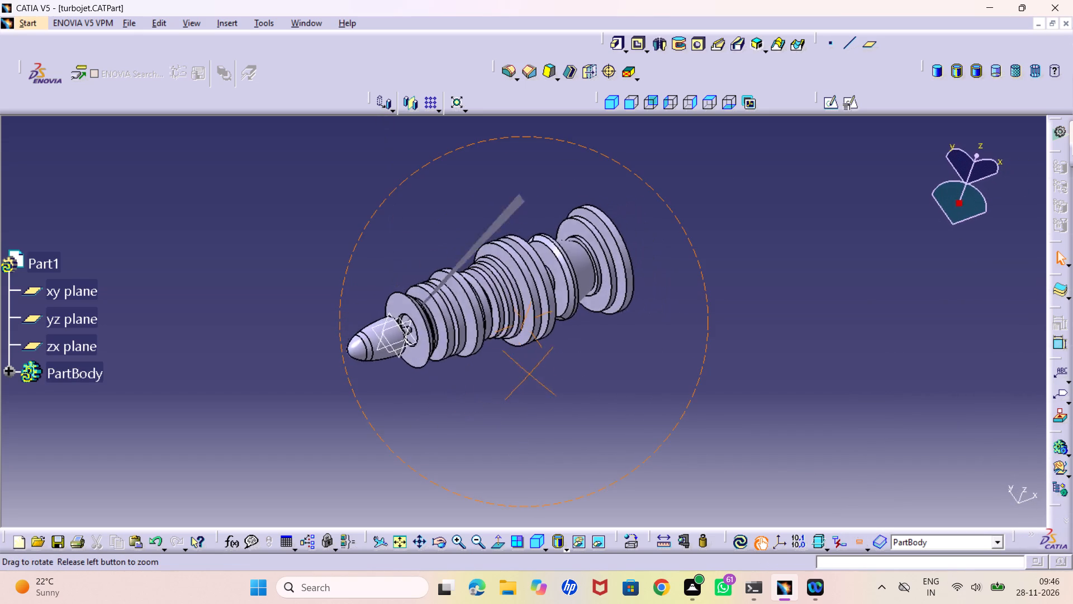
pyautogui.moveTo(541, 365); pyautogui.dragTo(547, 357, button='middle')
pyautogui.moveTo(541, 365); pyautogui.dragTo(548, 357, button='right')
pyautogui.moveTo(468, 413); pyautogui.dragTo(464, 322, button='middle')
pyautogui.rightClick(468, 413)
pyautogui.moveTo(412, 362); pyautogui.dragTo(516, 368, button='middle')
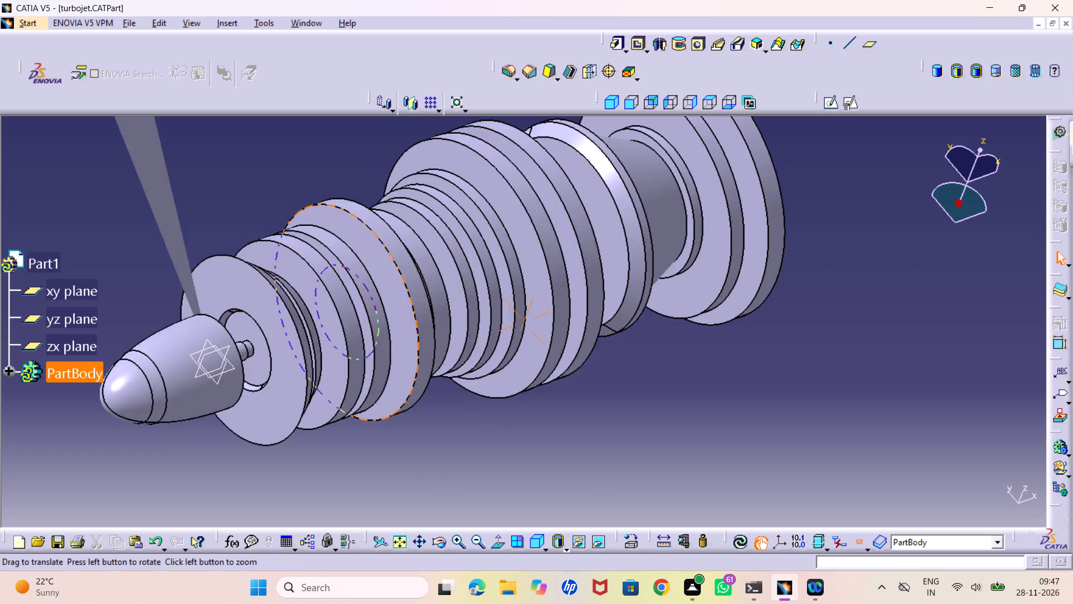
# Examine the revolved turbojet body from the nose cone, the sides and the rear end, including the stepped discs.
pyautogui.moveTo(516, 368); pyautogui.dragTo(574, 345, button='middle')
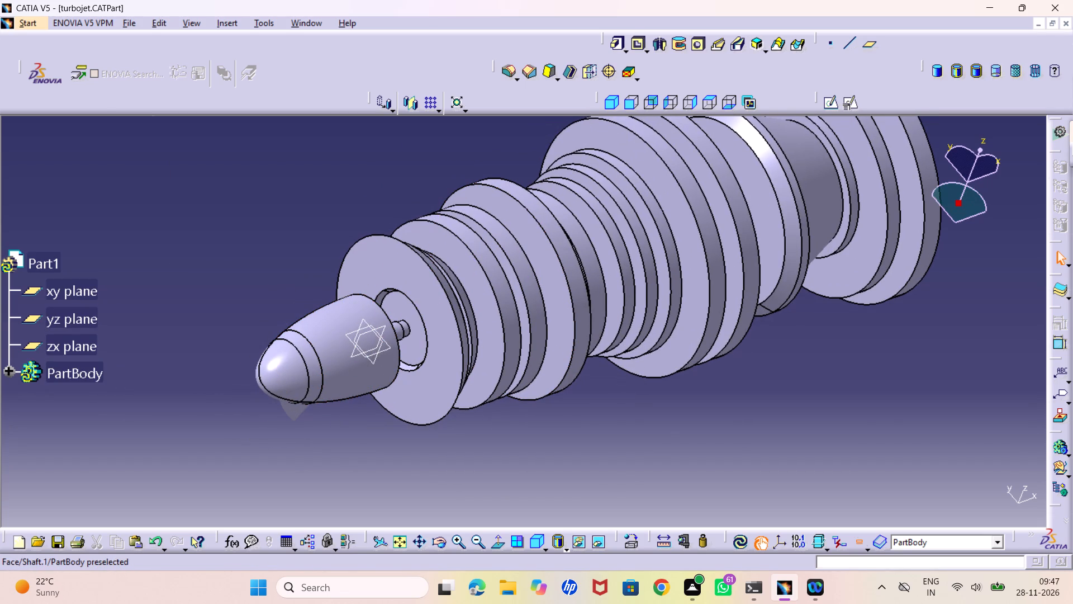
pyautogui.moveTo(300, 409); pyautogui.dragTo(418, 348, button='middle')
pyautogui.moveTo(300, 409); pyautogui.dragTo(418, 348, button='right')
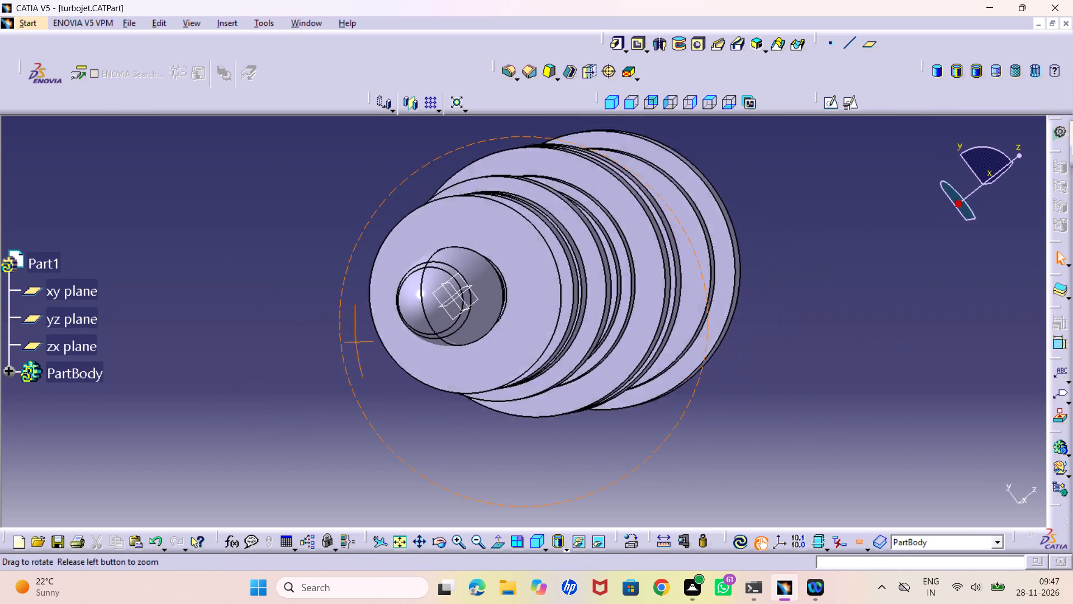
pyautogui.moveTo(418, 348); pyautogui.dragTo(304, 391, button='right')
pyautogui.moveTo(418, 348); pyautogui.dragTo(304, 391, button='middle')
pyautogui.moveTo(568, 332); pyautogui.dragTo(605, 395, button='middle')
pyautogui.rightClick(569, 330)
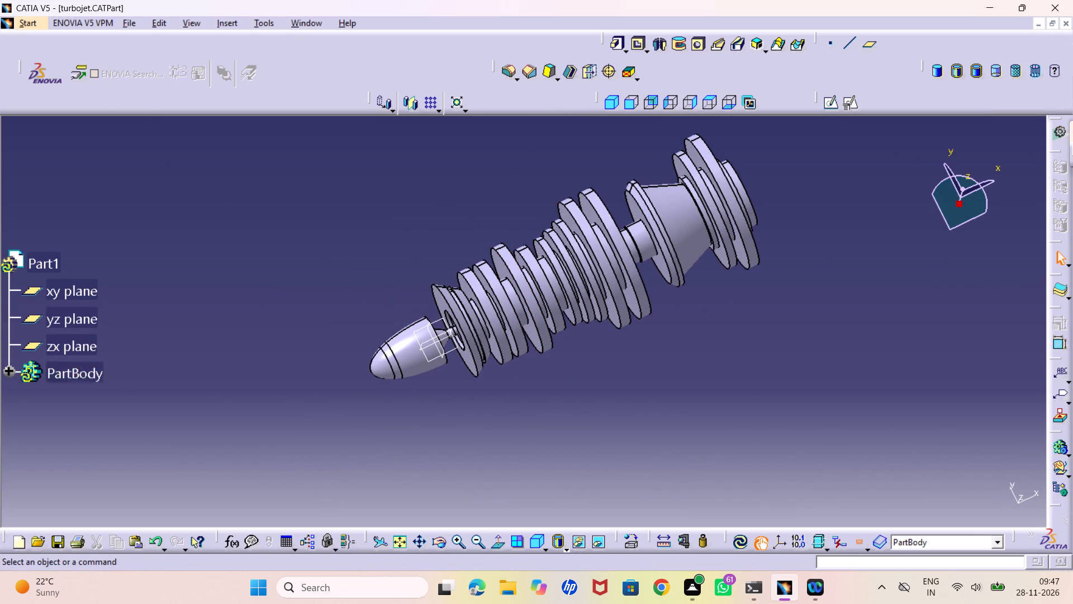
pyautogui.moveTo(584, 394); pyautogui.dragTo(599, 300, button='middle')
pyautogui.rightClick(584, 394)
pyautogui.moveTo(329, 465); pyautogui.dragTo(419, 350, button='middle')
pyautogui.moveTo(329, 465); pyautogui.dragTo(419, 350, button='right')
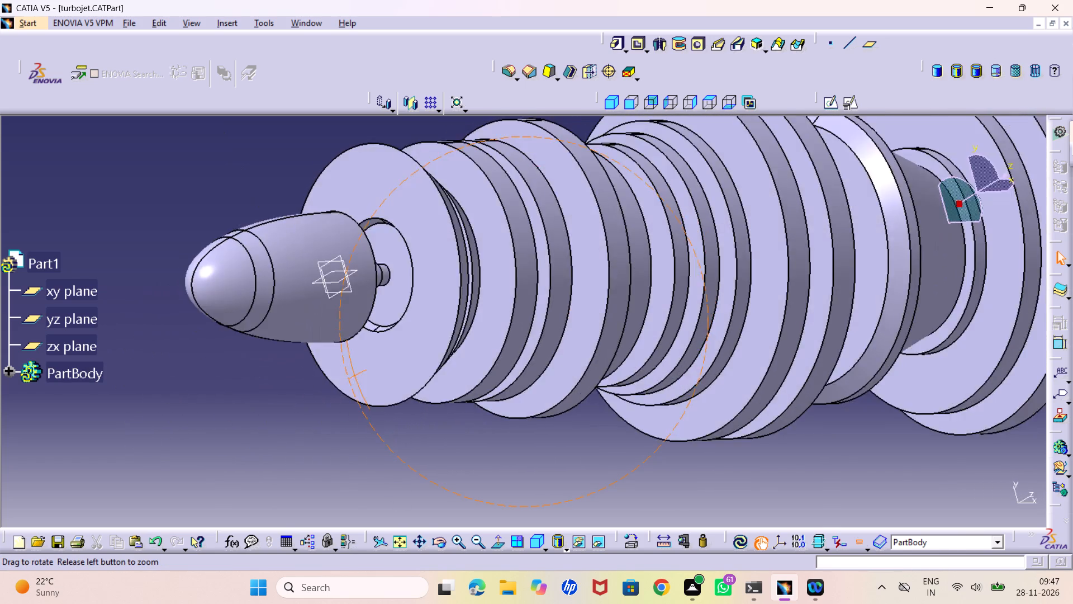
pyautogui.moveTo(419, 350); pyautogui.dragTo(409, 227, button='middle')
pyautogui.moveTo(419, 350); pyautogui.dragTo(409, 227, button='right')
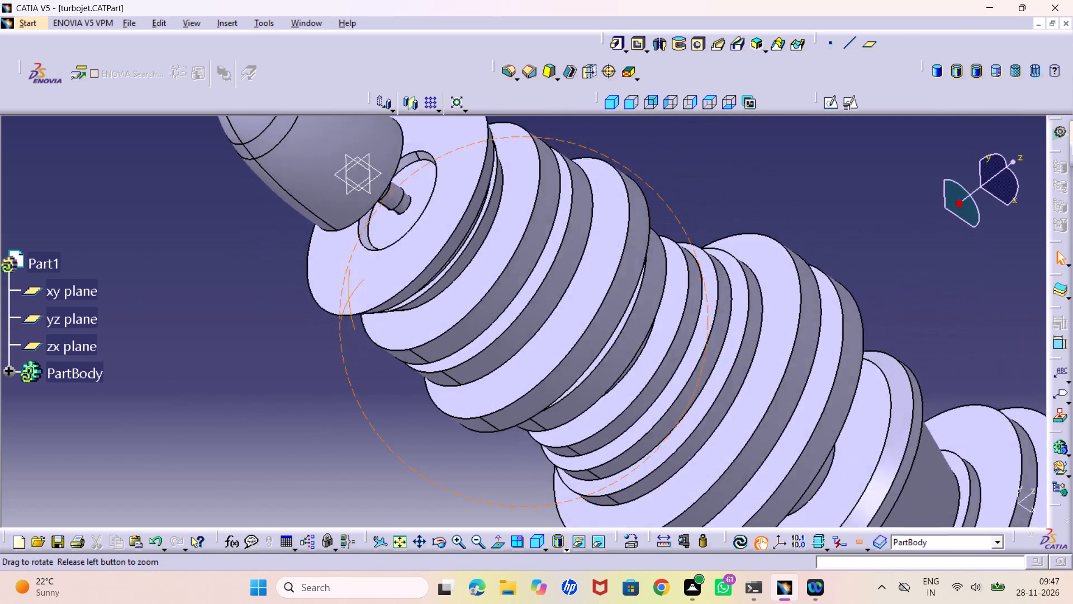
pyautogui.moveTo(409, 227); pyautogui.dragTo(312, 256, button='middle')
pyautogui.moveTo(409, 227); pyautogui.dragTo(312, 256, button='right')
pyautogui.moveTo(729, 348); pyautogui.dragTo(515, 325, button='middle')
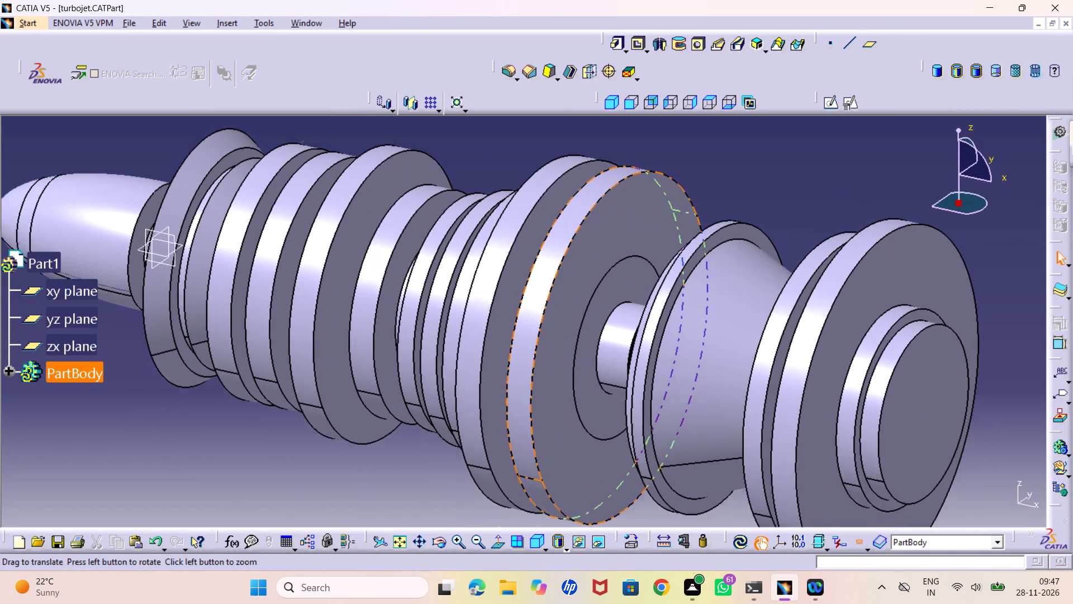
pyautogui.moveTo(515, 325); pyautogui.dragTo(496, 315, button='middle')
pyautogui.moveTo(663, 355); pyautogui.dragTo(700, 410, button='middle')
pyautogui.rightClick(663, 355)
pyautogui.moveTo(401, 478); pyautogui.dragTo(547, 431, button='middle')
pyautogui.moveTo(400, 478); pyautogui.dragTo(548, 430, button='right')
pyautogui.moveTo(294, 462); pyautogui.dragTo(416, 350, button='middle')
pyautogui.moveTo(293, 462); pyautogui.dragTo(416, 350, button='right')
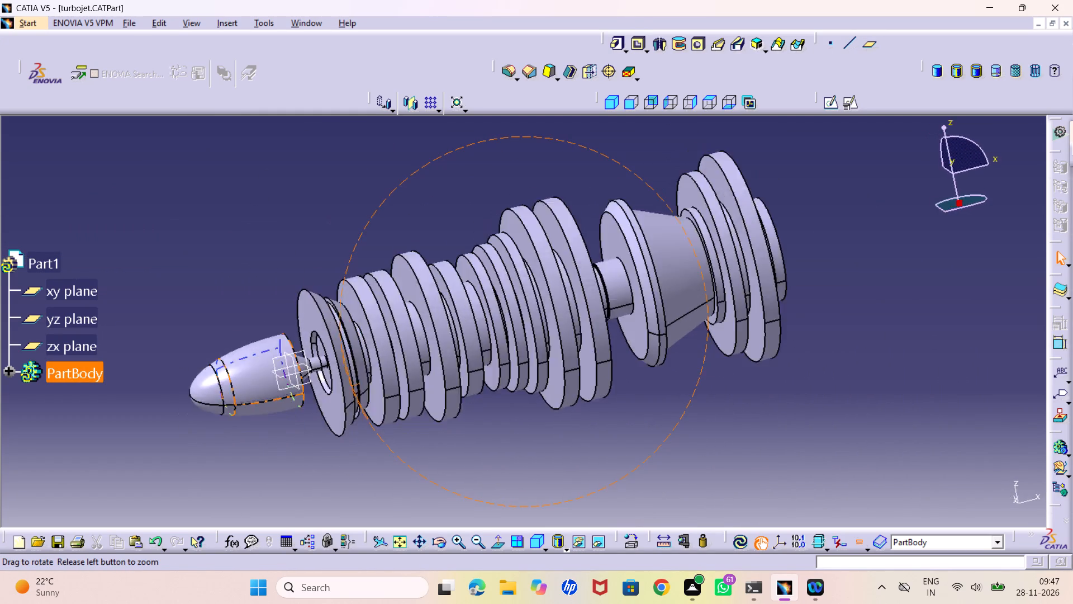
pyautogui.moveTo(416, 350); pyautogui.dragTo(468, 345, button='middle')
pyautogui.moveTo(416, 350); pyautogui.dragTo(469, 348, button='right')
pyautogui.middleClick(469, 348)
pyautogui.moveTo(770, 358); pyautogui.dragTo(739, 383, button='middle')
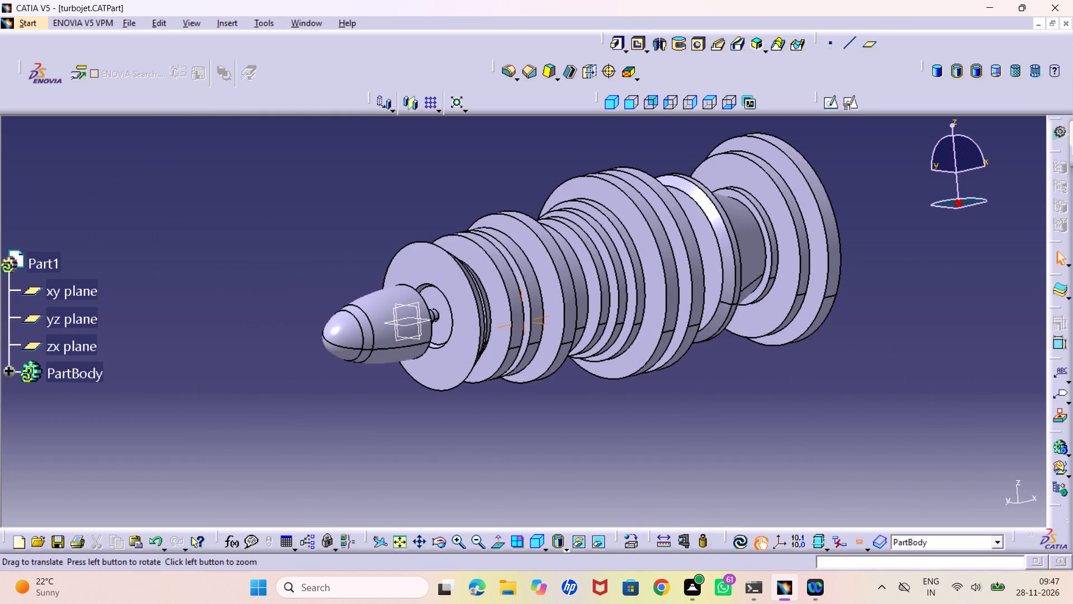
pyautogui.moveTo(739, 383); pyautogui.dragTo(663, 426, button='middle')
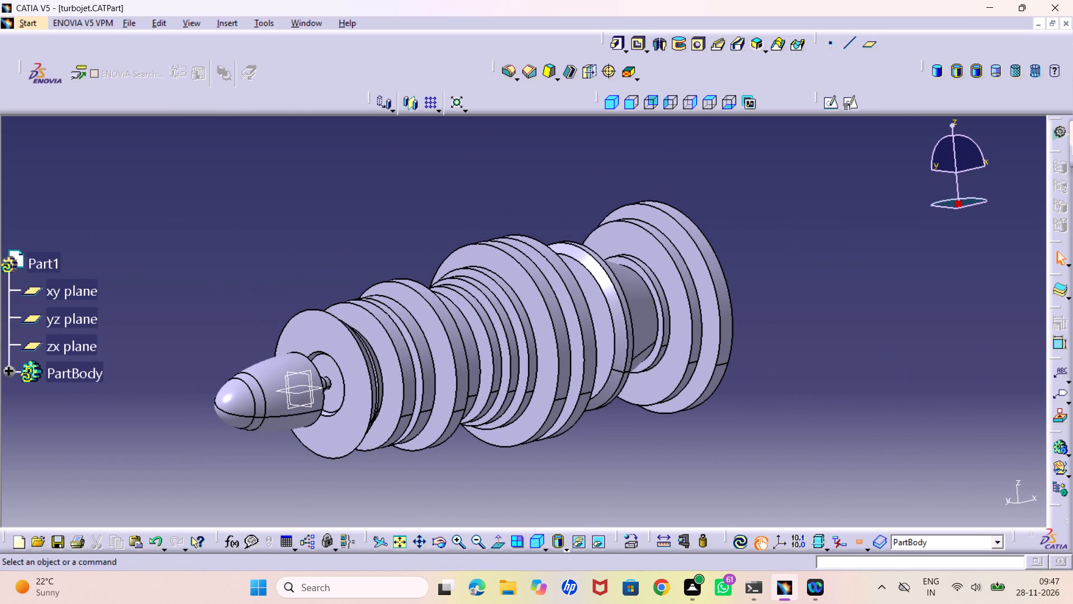
# Save the turbojet part and close its document.
pyautogui.hotkey('ctrl', 's')
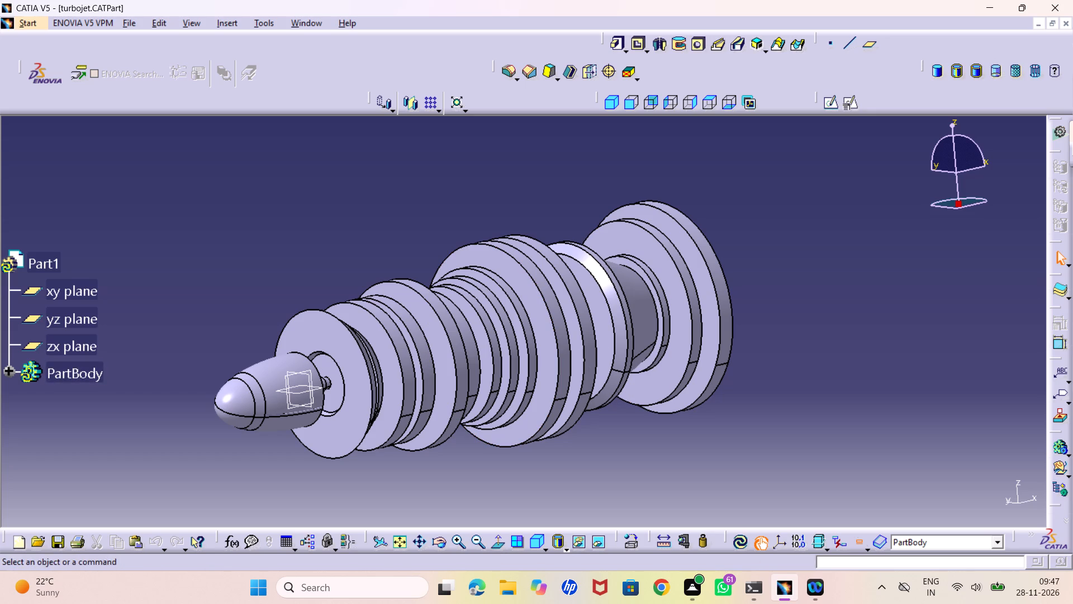
pyautogui.click(1062, 25)
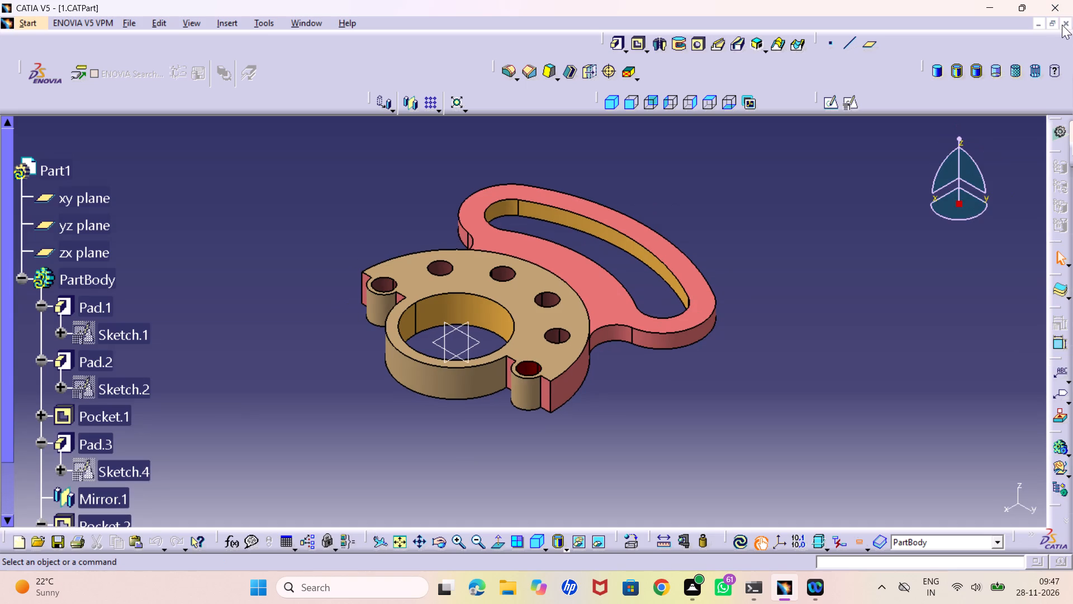
# Frame the whole slotted bracket in an isometric view and save the part 1.CATPart.
pyautogui.moveTo(486, 446); pyautogui.dragTo(490, 413, button='middle')
pyautogui.rightClick(486, 446)
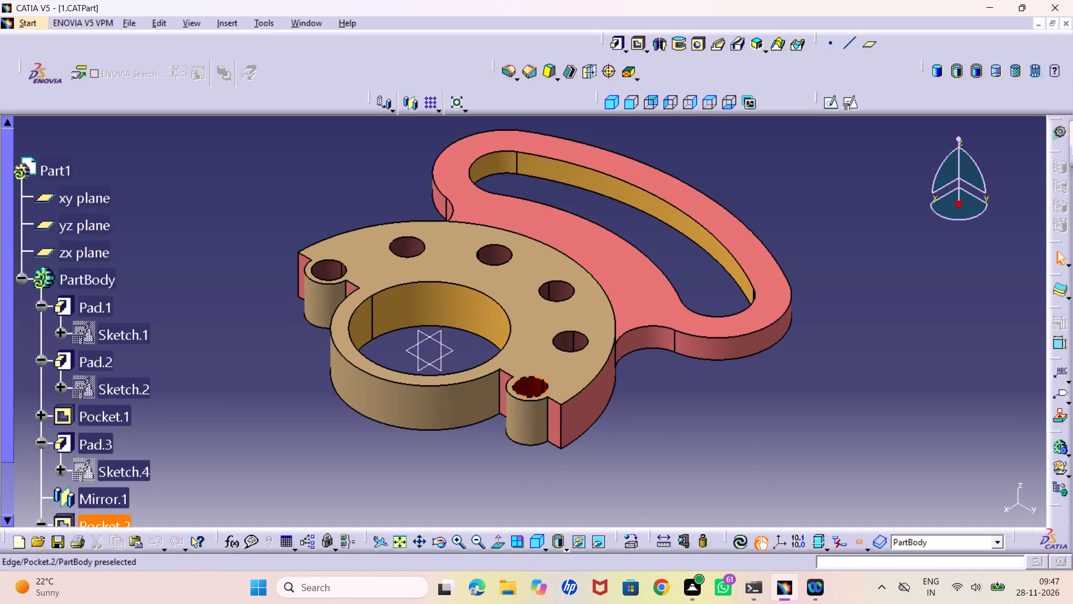
pyautogui.moveTo(550, 380); pyautogui.dragTo(578, 433, button='middle')
pyautogui.rightClick(570, 425)
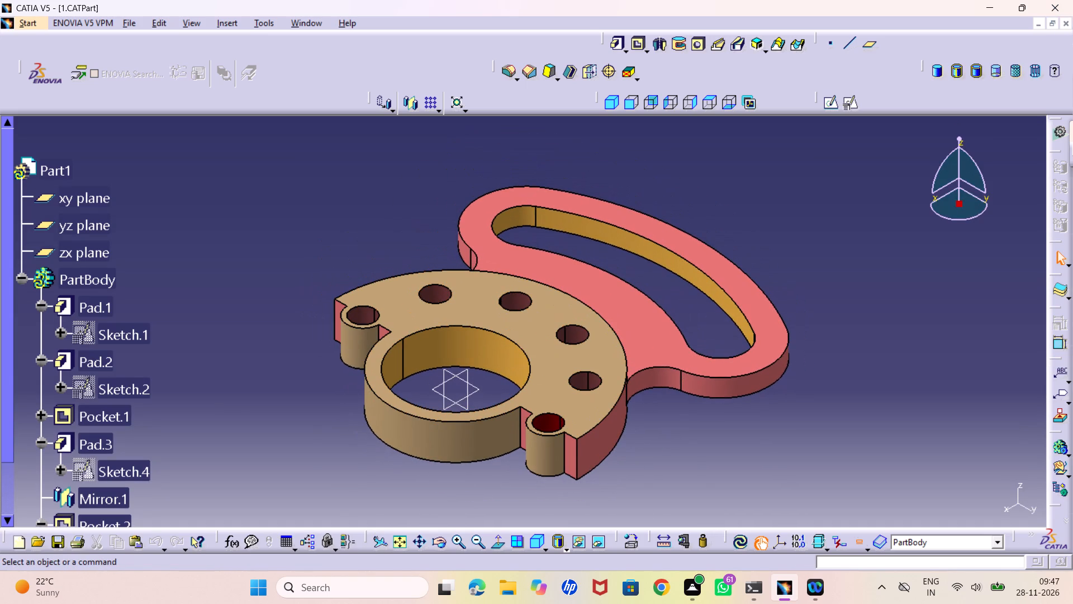
pyautogui.hotkey('ctrl', 's')
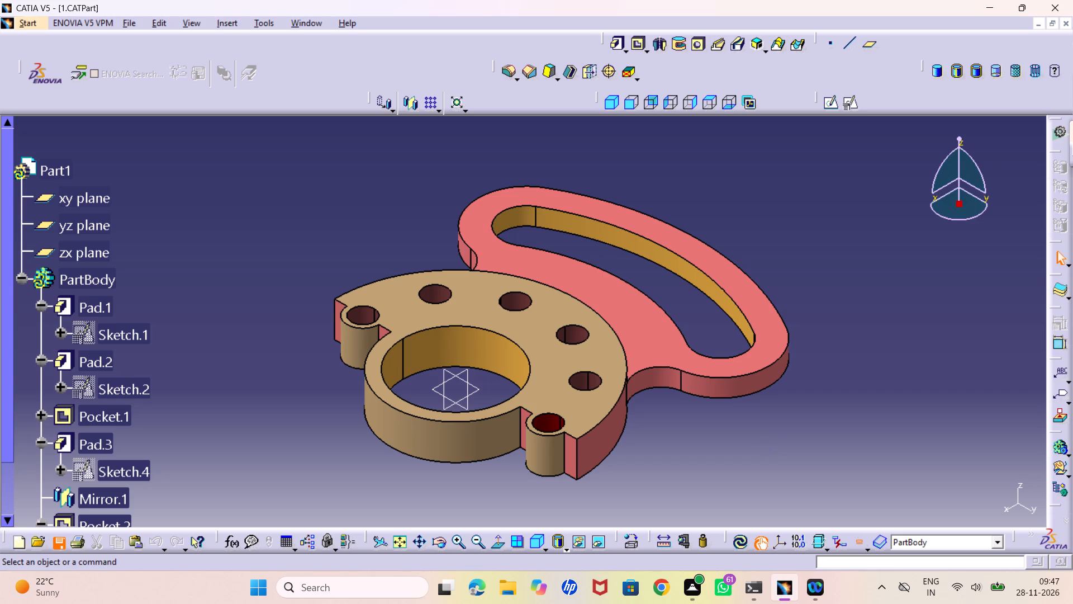
# Print the bracket part with Microsoft Print to PDF, fitted in page, saving the output as 1 in the catia project folder.
pyautogui.hotkey('ctrl', 'p')
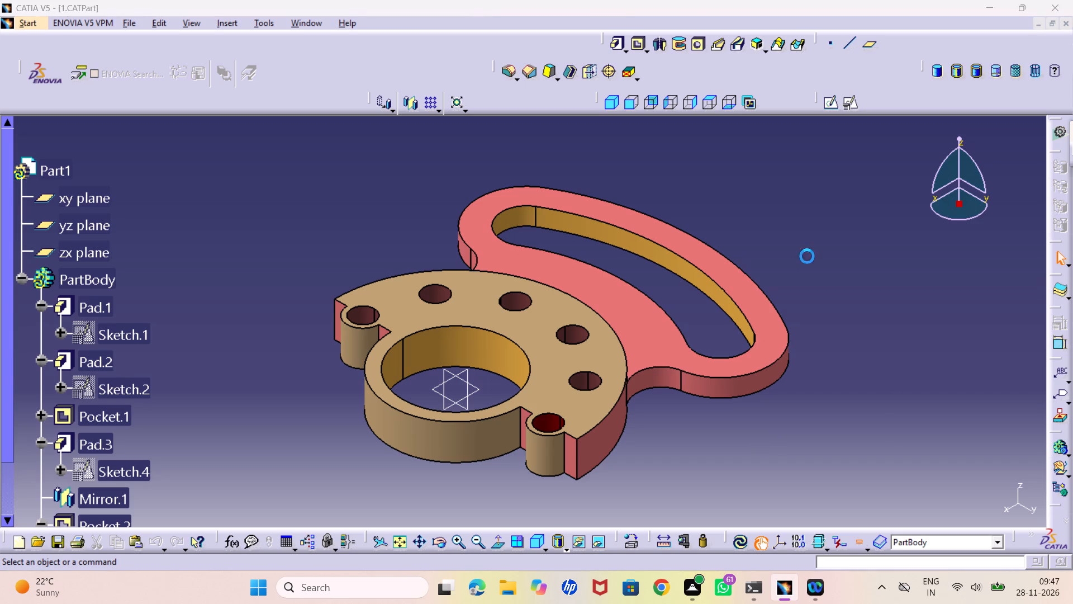
pyautogui.click(909, 507)
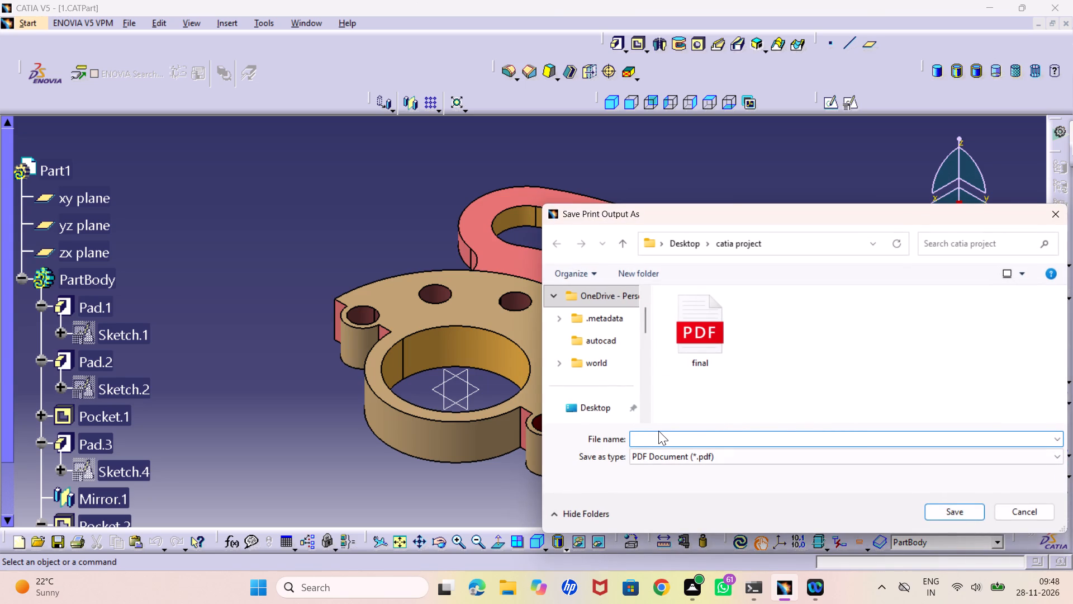
pyautogui.press('1')
pyautogui.press('Return')
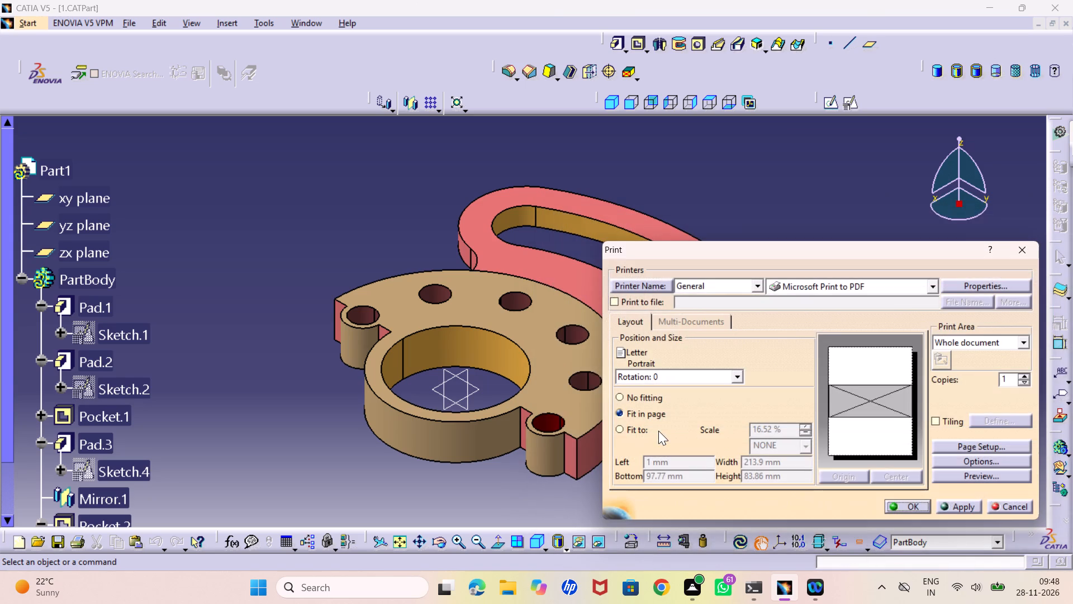
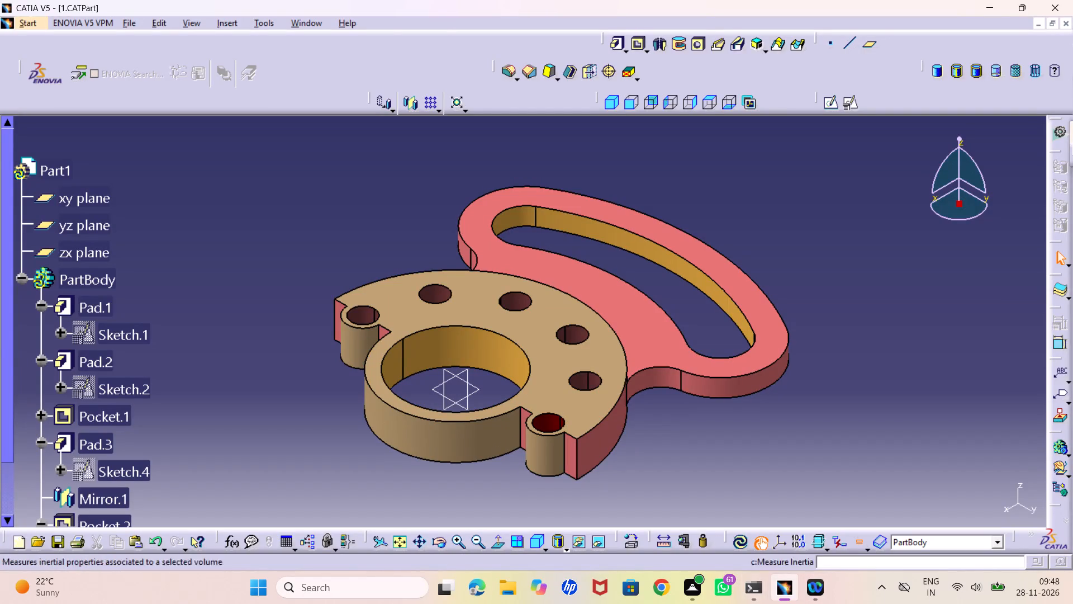
# Examine the slotted bracket up close, including the inner wall of the large bore, the ring of small holes and the curved slot.
pyautogui.moveTo(489, 461); pyautogui.dragTo(468, 410, button='middle')
pyautogui.rightClick(489, 461)
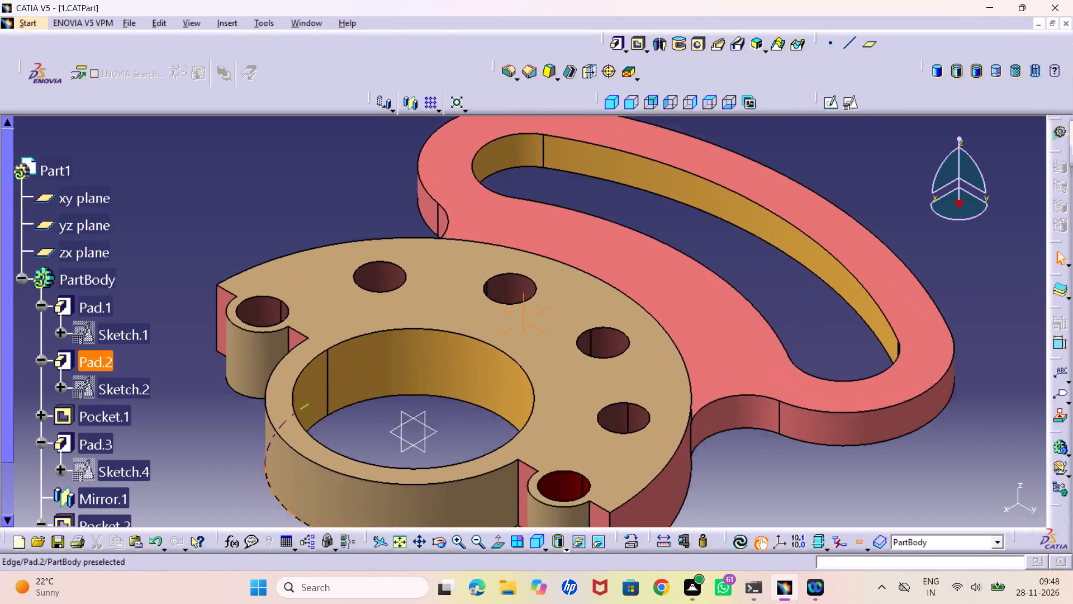
pyautogui.moveTo(468, 410); pyautogui.dragTo(452, 355, button='middle')
pyautogui.moveTo(303, 438); pyautogui.dragTo(468, 431, button='middle')
pyautogui.moveTo(334, 469); pyautogui.dragTo(355, 291, button='middle')
pyautogui.rightClick(352, 371)
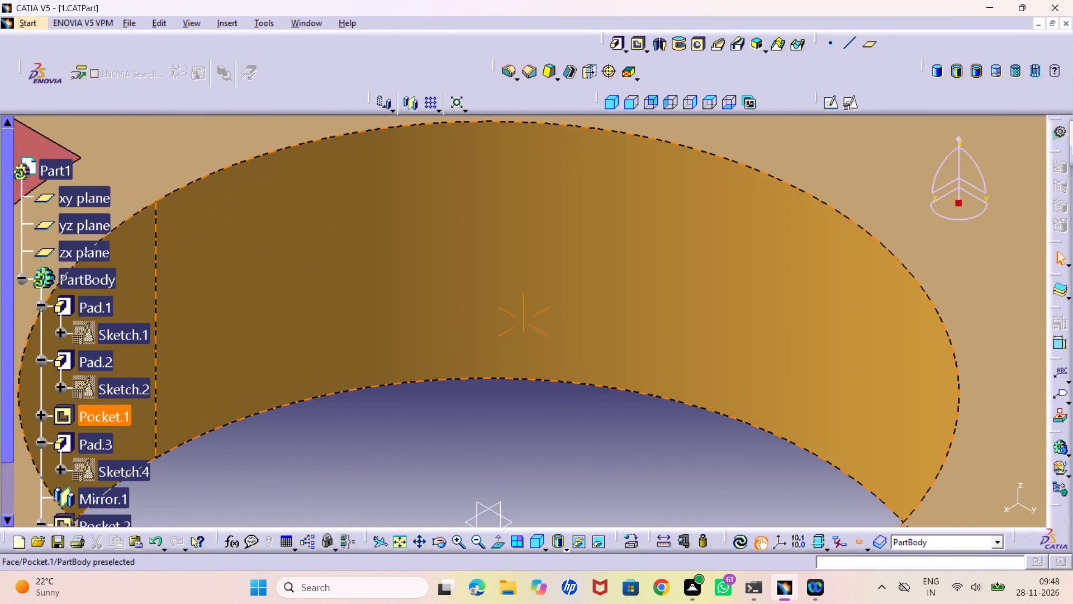
pyautogui.moveTo(355, 291); pyautogui.dragTo(355, 284, button='middle')
pyautogui.moveTo(517, 456); pyautogui.dragTo(517, 424, button='middle')
pyautogui.rightClick(517, 456)
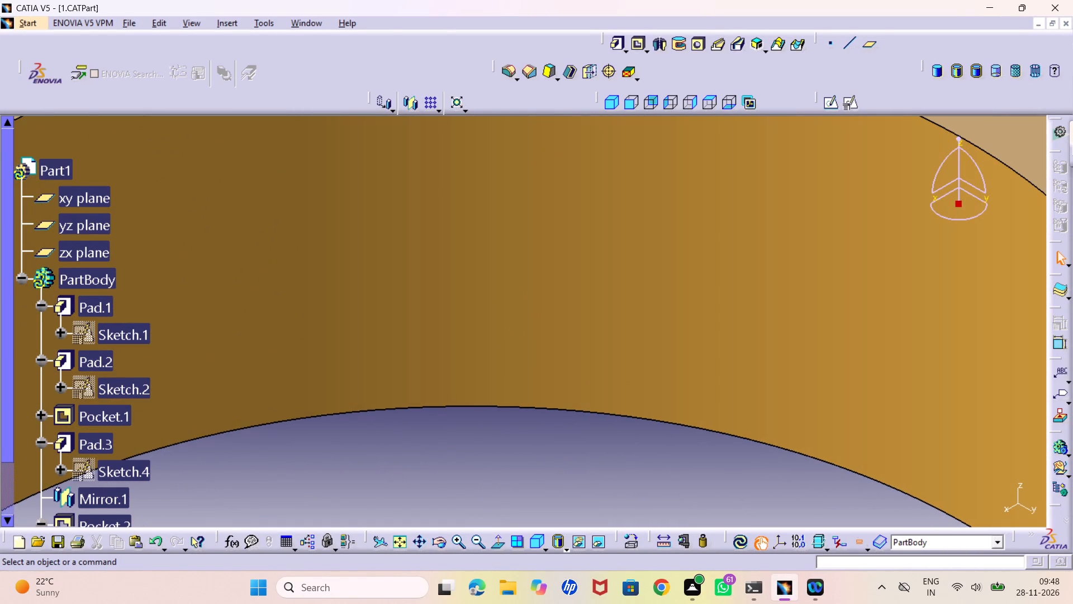
pyautogui.moveTo(500, 415); pyautogui.dragTo(509, 447, button='middle')
pyautogui.rightClick(500, 415)
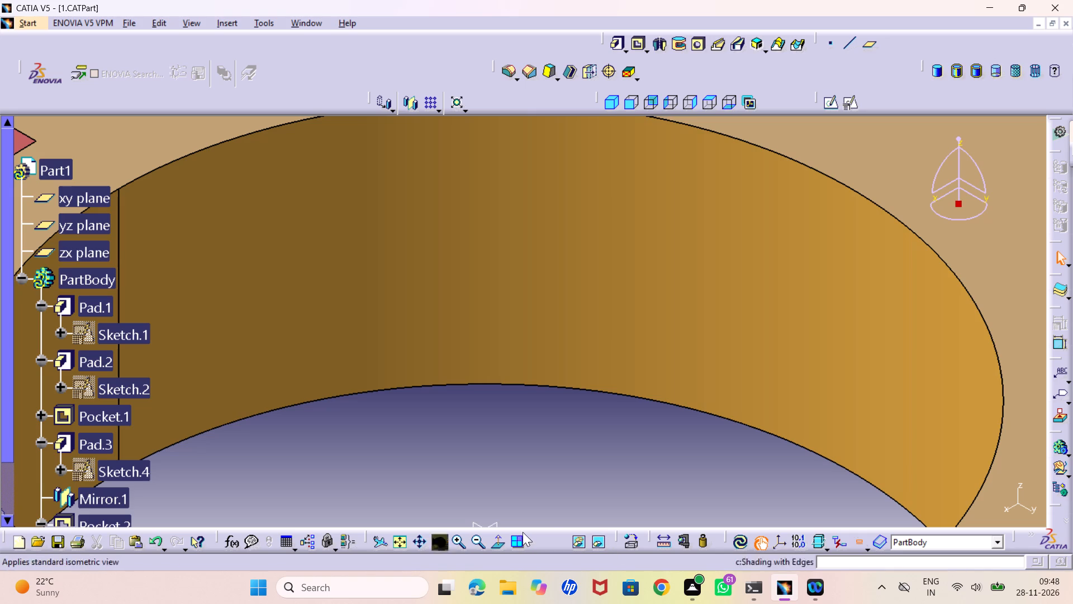
pyautogui.click(402, 541)
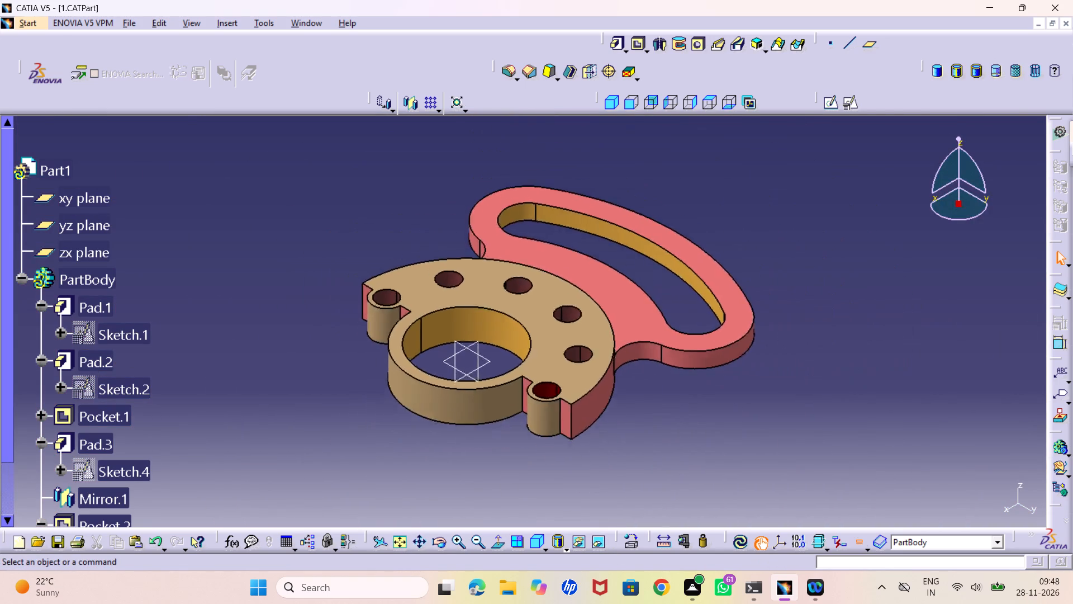
pyautogui.moveTo(487, 382); pyautogui.dragTo(502, 327, button='middle')
pyautogui.rightClick(491, 381)
pyautogui.moveTo(590, 256); pyautogui.dragTo(603, 310, button='middle')
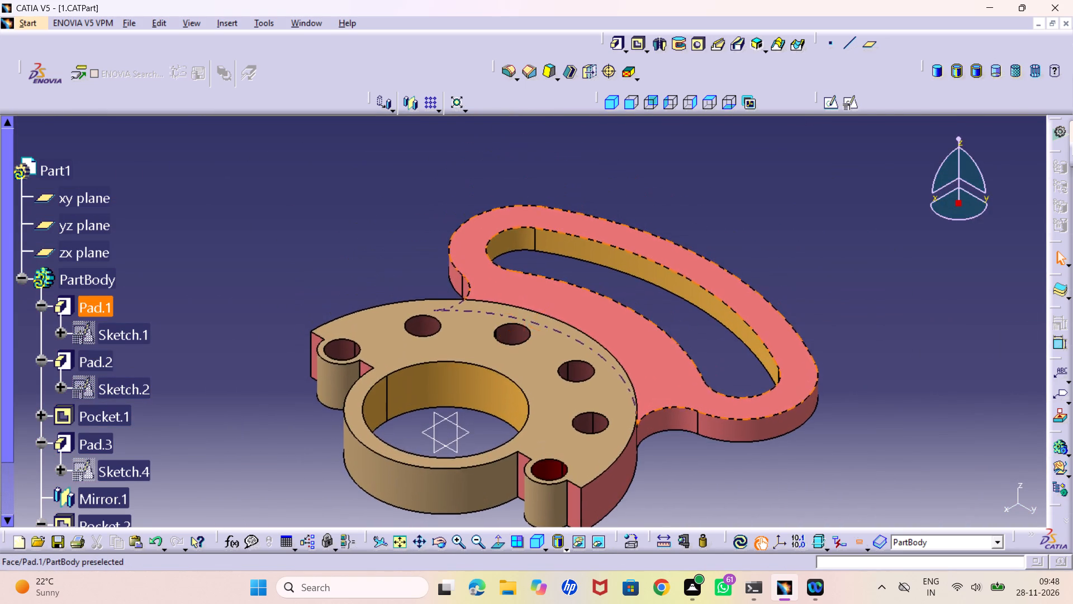
pyautogui.moveTo(571, 424); pyautogui.dragTo(571, 389, button='middle')
pyautogui.rightClick(571, 424)
pyautogui.moveTo(567, 397); pyautogui.dragTo(567, 301, button='middle')
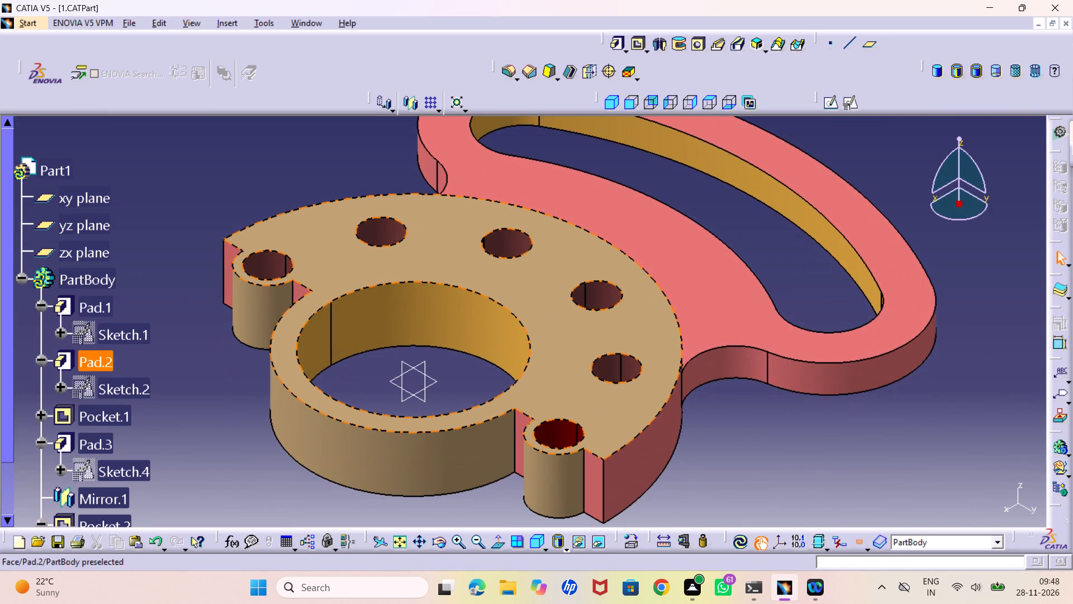
pyautogui.moveTo(567, 301); pyautogui.dragTo(575, 323, button='middle')
pyautogui.rightClick(567, 301)
pyautogui.moveTo(586, 299); pyautogui.dragTo(577, 330, button='middle')
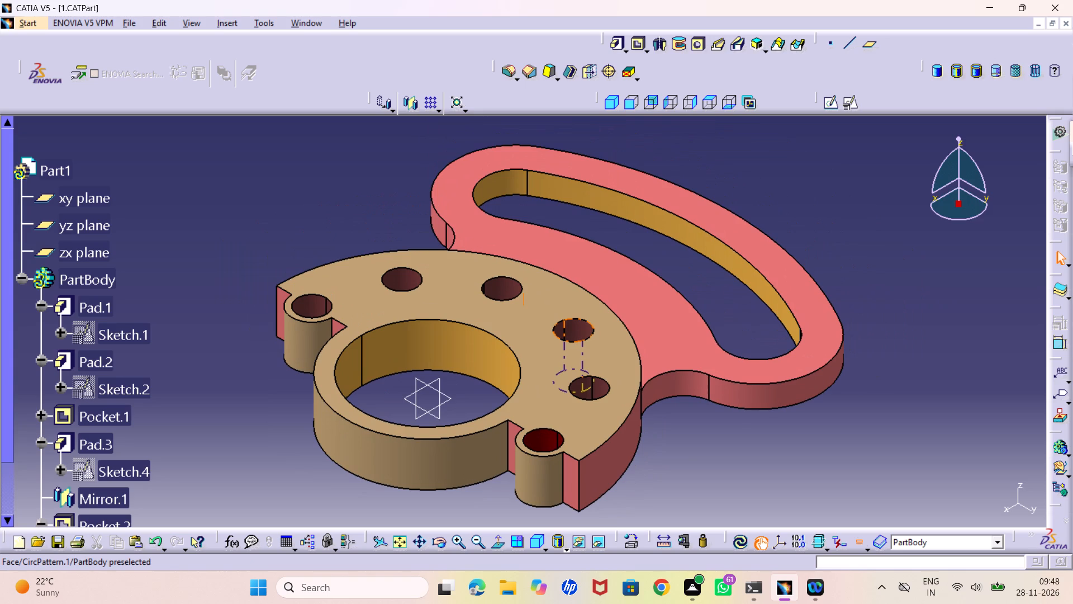
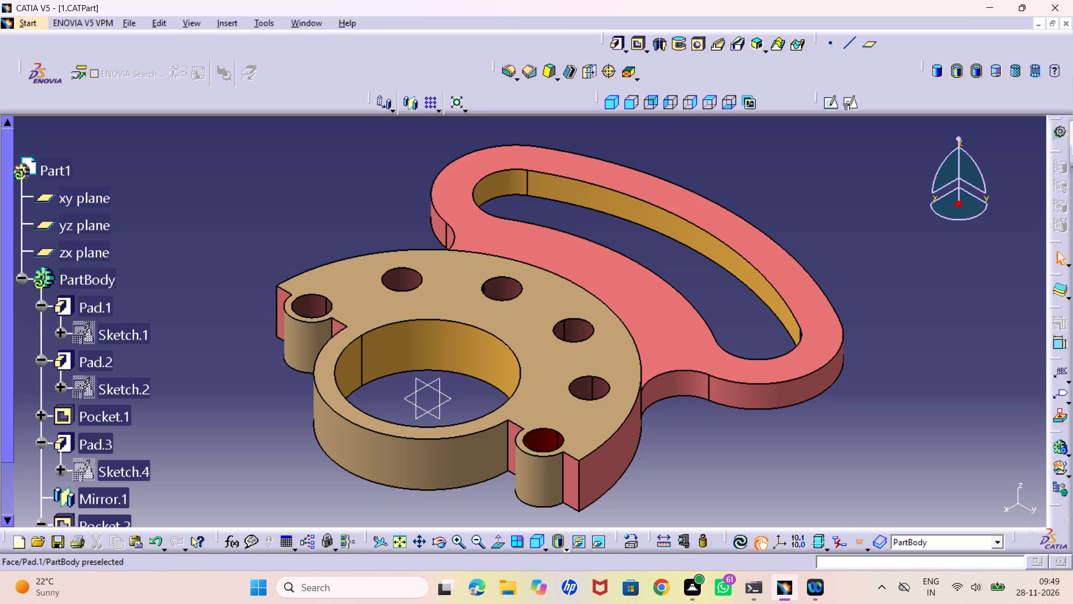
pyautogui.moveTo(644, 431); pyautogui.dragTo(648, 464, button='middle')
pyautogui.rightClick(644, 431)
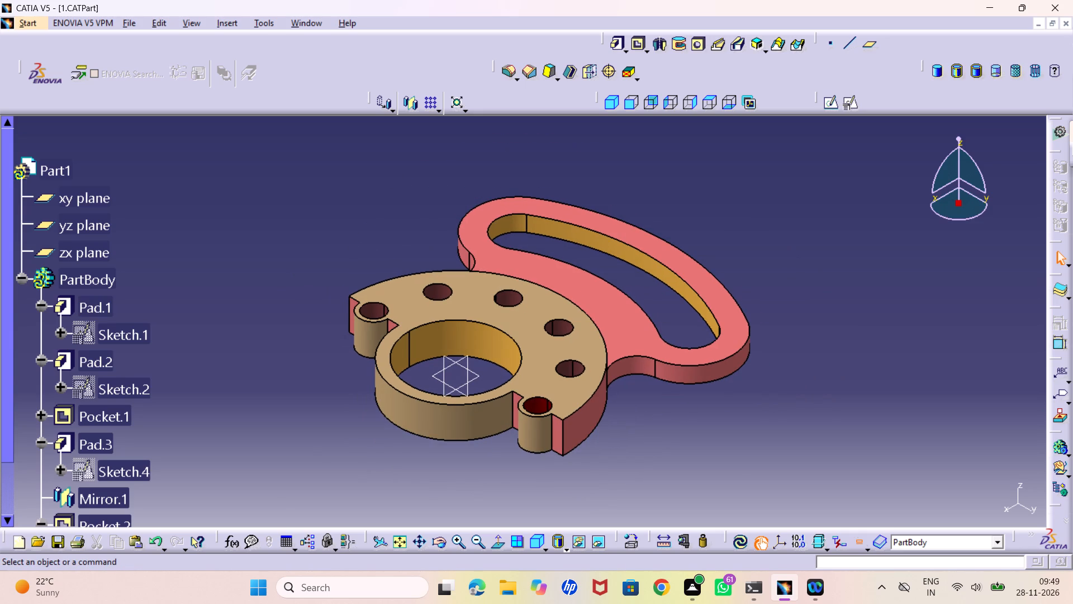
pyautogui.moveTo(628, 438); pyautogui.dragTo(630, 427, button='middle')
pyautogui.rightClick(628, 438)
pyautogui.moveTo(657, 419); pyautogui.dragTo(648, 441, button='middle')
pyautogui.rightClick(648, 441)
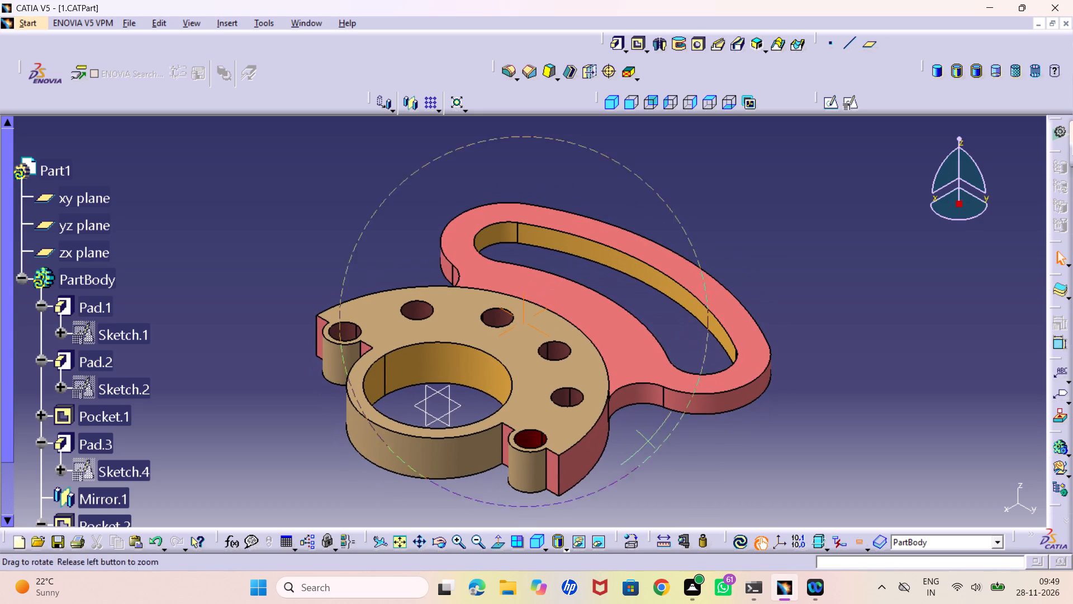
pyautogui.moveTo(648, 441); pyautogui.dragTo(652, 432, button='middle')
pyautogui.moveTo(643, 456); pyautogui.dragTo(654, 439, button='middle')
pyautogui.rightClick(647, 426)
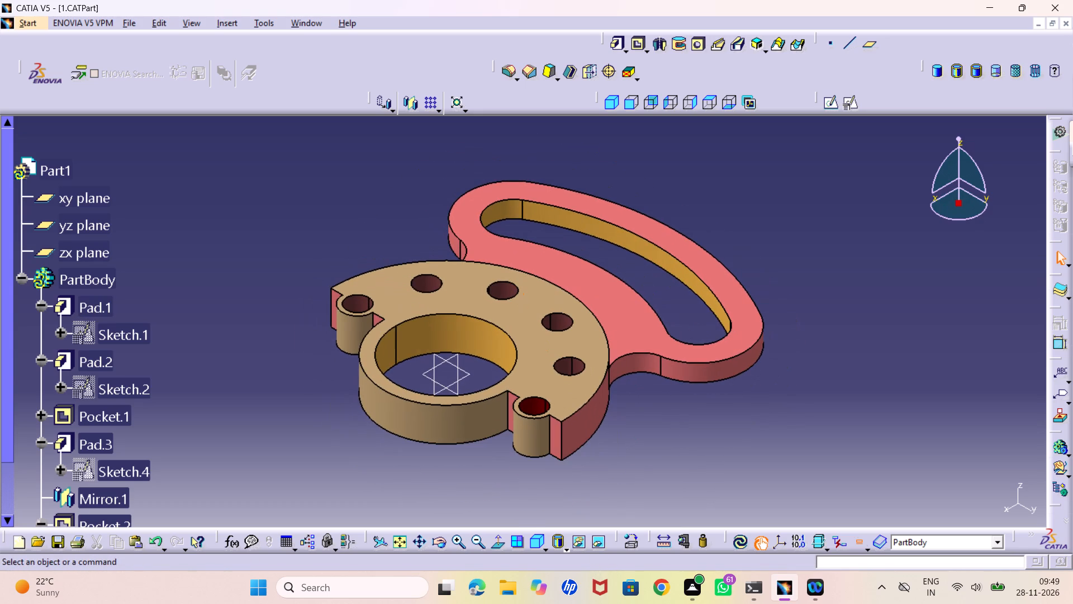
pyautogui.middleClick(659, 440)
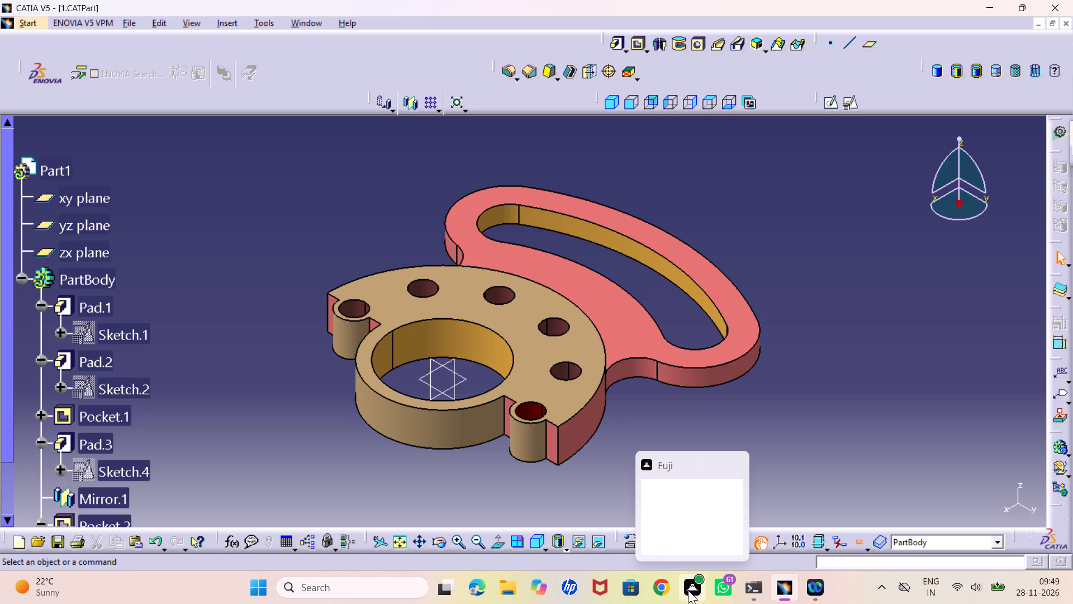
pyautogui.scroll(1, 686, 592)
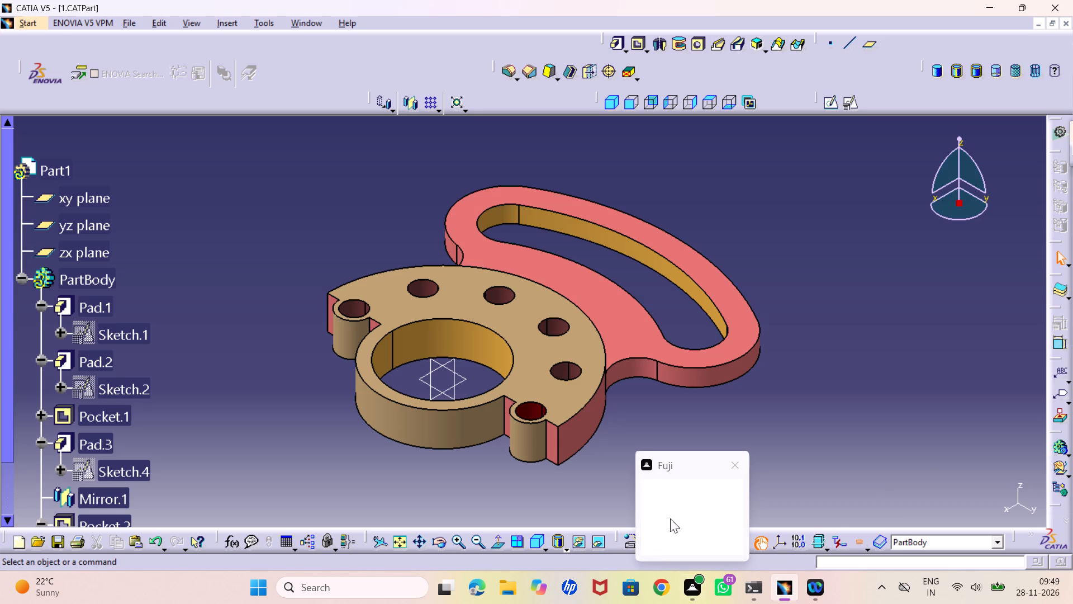